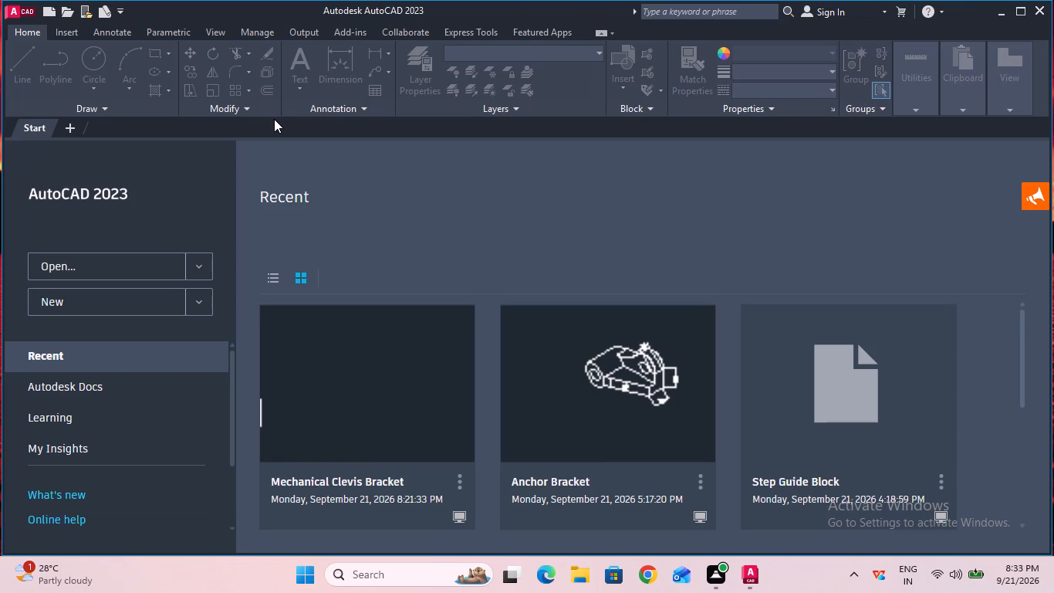
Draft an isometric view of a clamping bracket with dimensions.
Create a new blank drawing.
{"action": "left_click", "coordinate": [142, 300]}
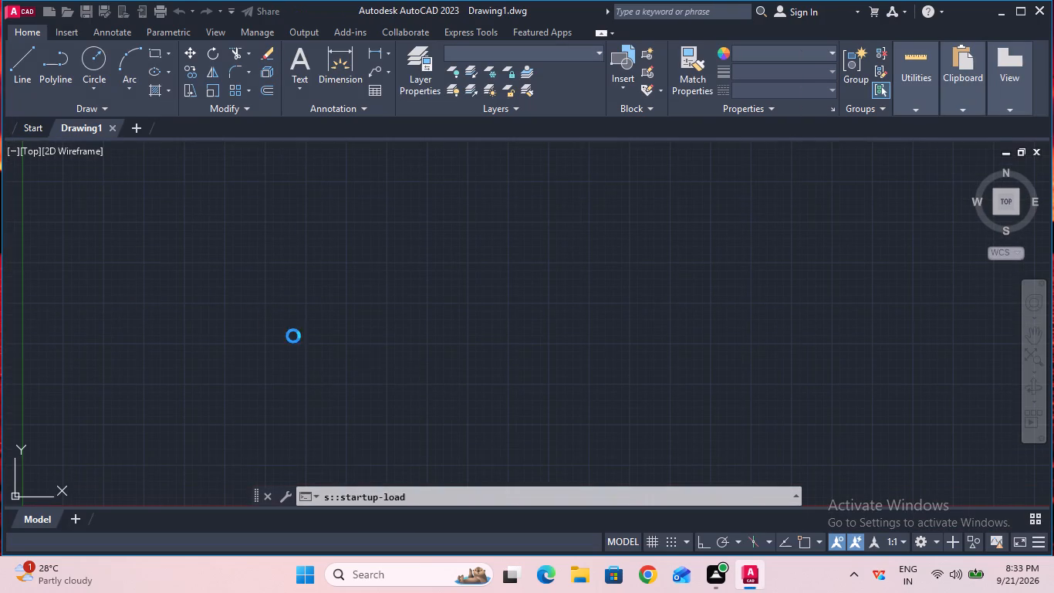
Turn on command log recording with LOGFILEON.
{"action": "left_click", "coordinate": [457, 497]}
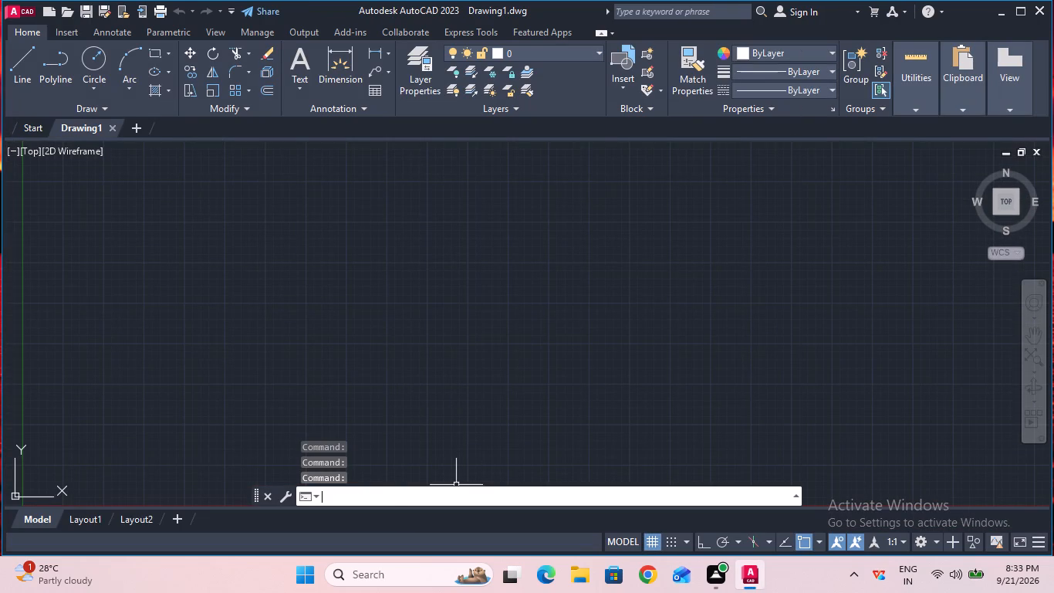
{"action": "type", "text": "log"}
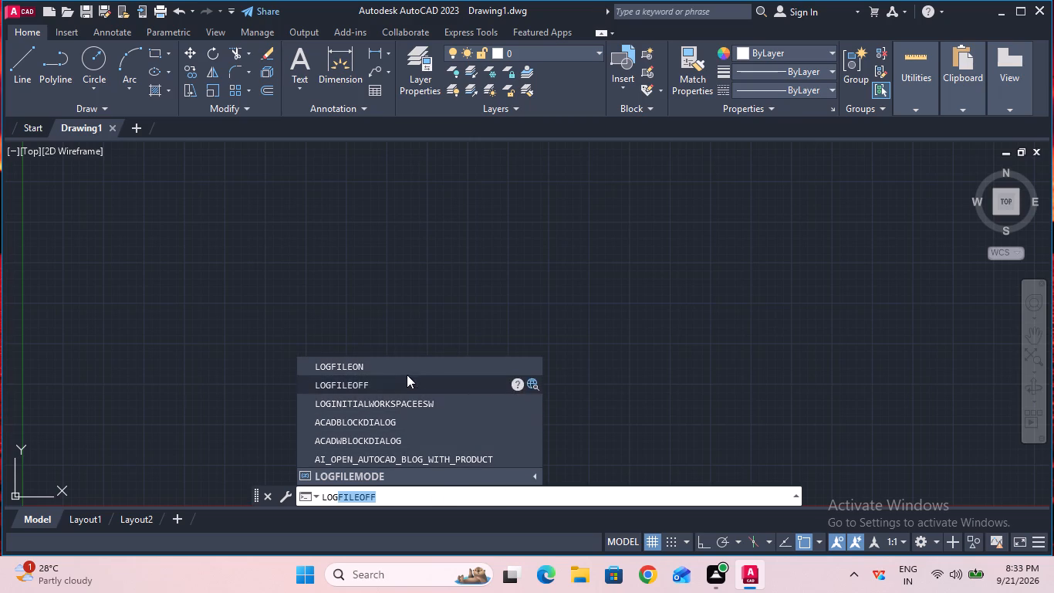
{"action": "left_click", "coordinate": [405, 371]}
Configure the drawing units with length precision 0 and an insertion scale of millimeters.
{"action": "left_click", "coordinate": [419, 495]}
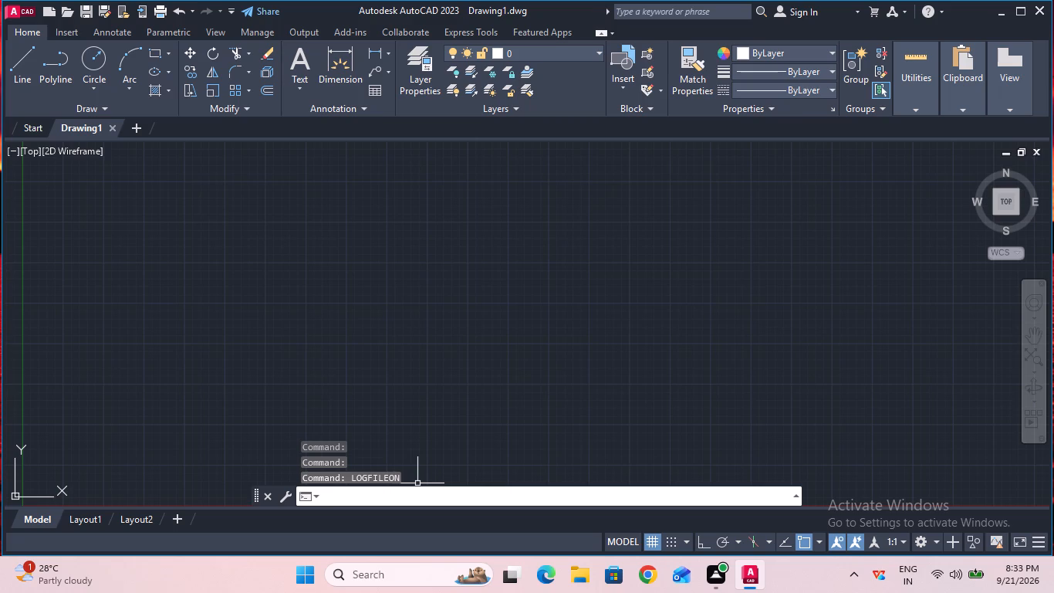
{"action": "type", "text": "uni"}
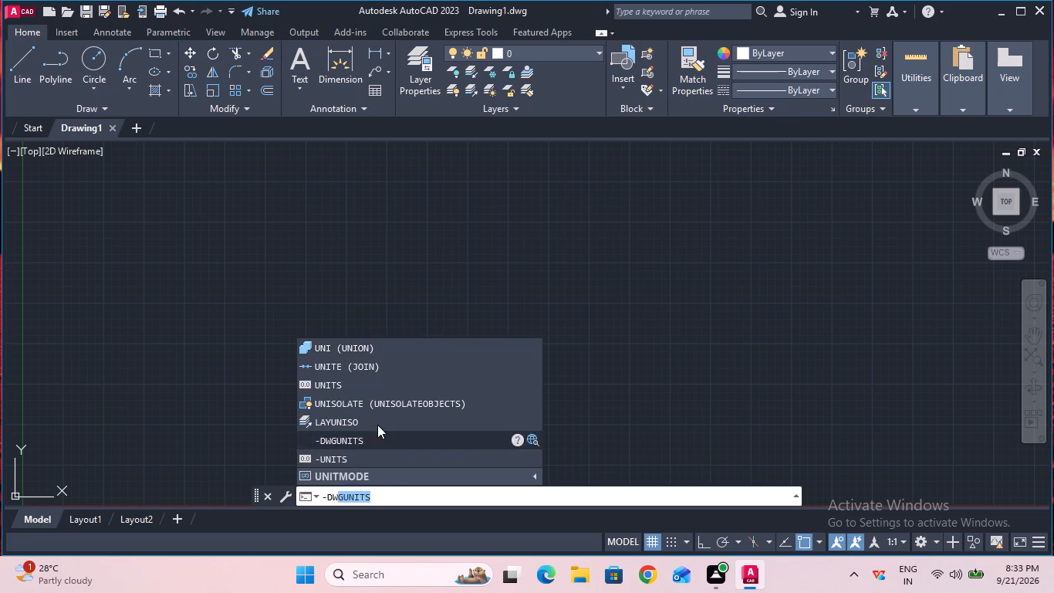
{"action": "left_click", "coordinate": [362, 388]}
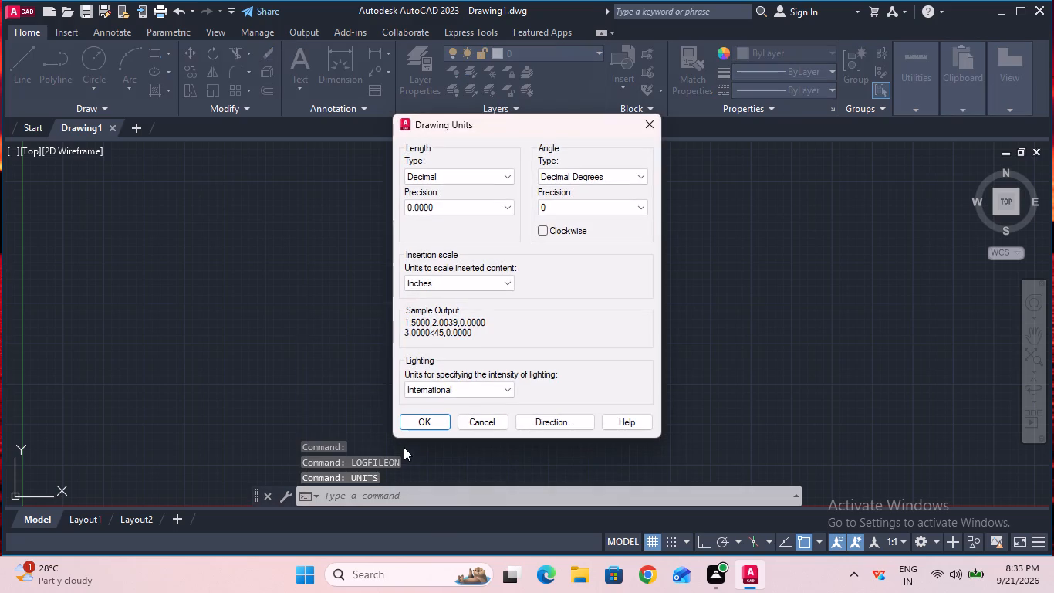
{"action": "left_click", "coordinate": [427, 211]}
{"action": "left_click", "coordinate": [427, 220]}
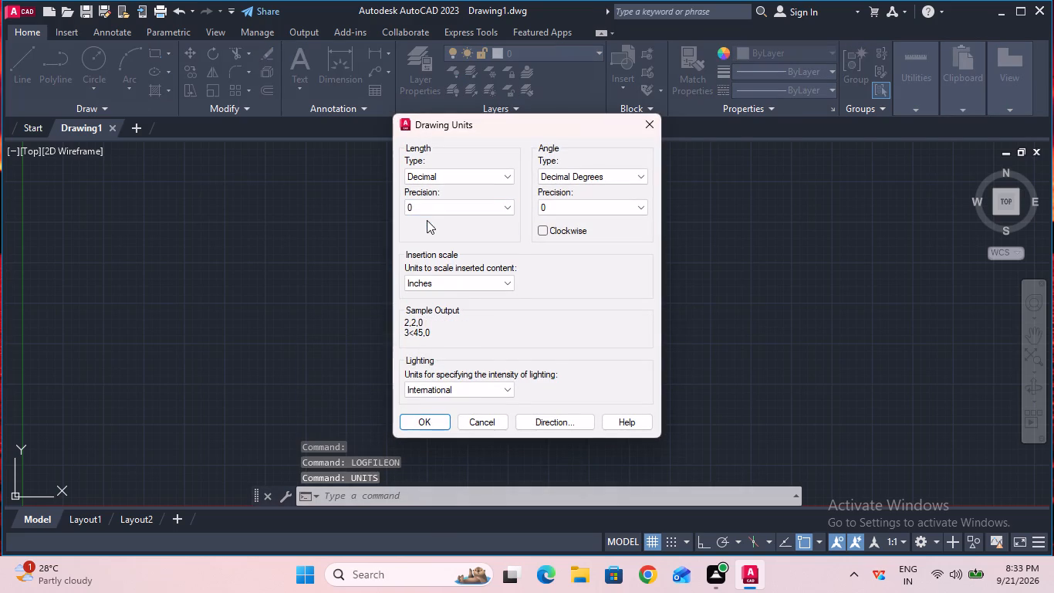
{"action": "left_click", "coordinate": [461, 285]}
{"action": "left_click", "coordinate": [457, 344]}
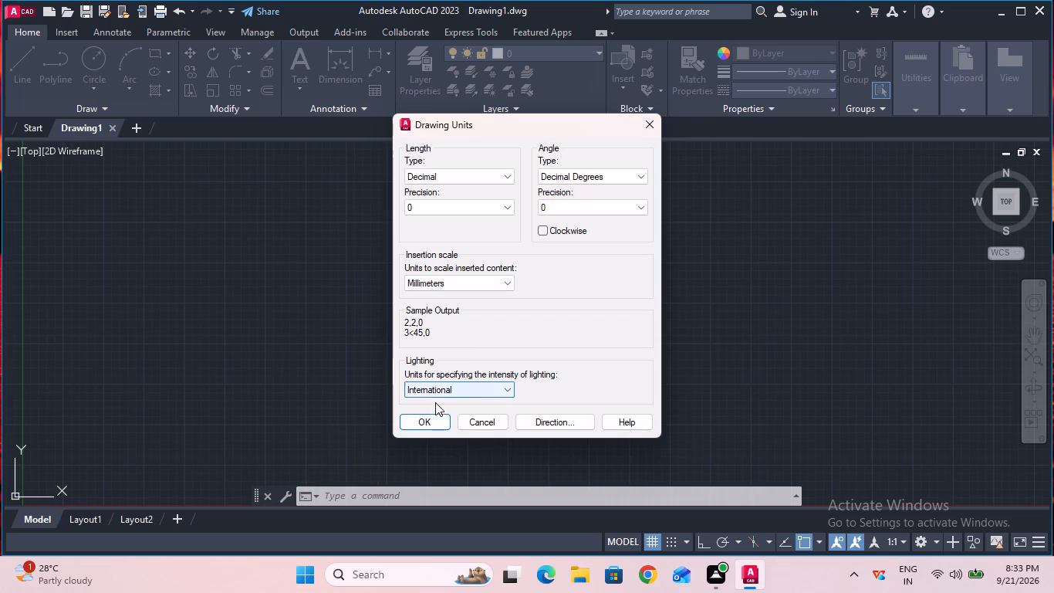
{"action": "left_click", "coordinate": [434, 428]}
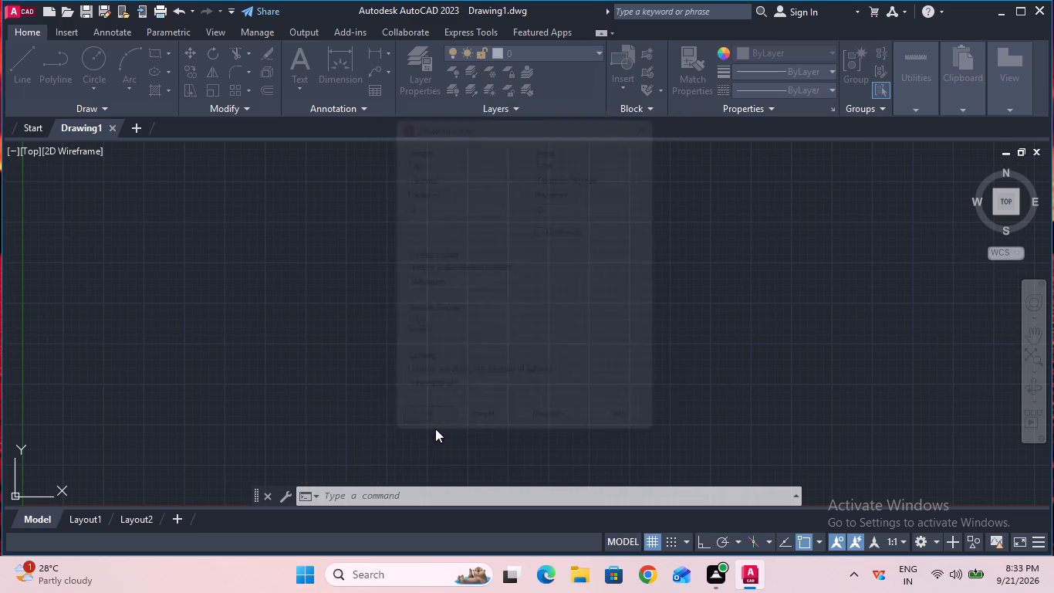
Modify the Standard dimension style's text to height 6 with ISO standard alignment.
{"action": "left_click", "coordinate": [405, 490]}
{"action": "key", "text": "d"}
{"action": "key", "text": "Return"}
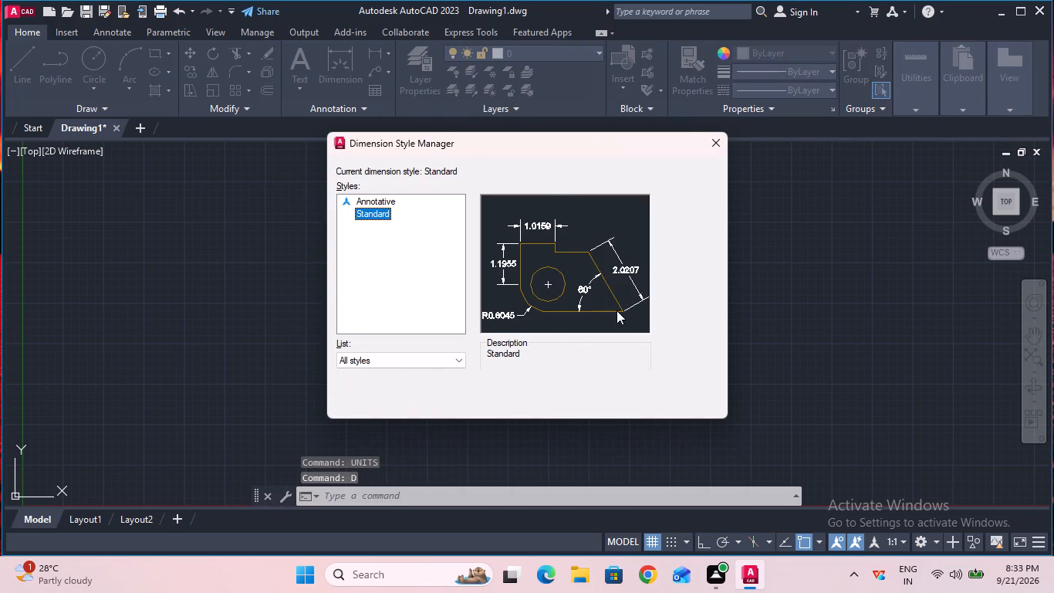
{"action": "left_click", "coordinate": [705, 245]}
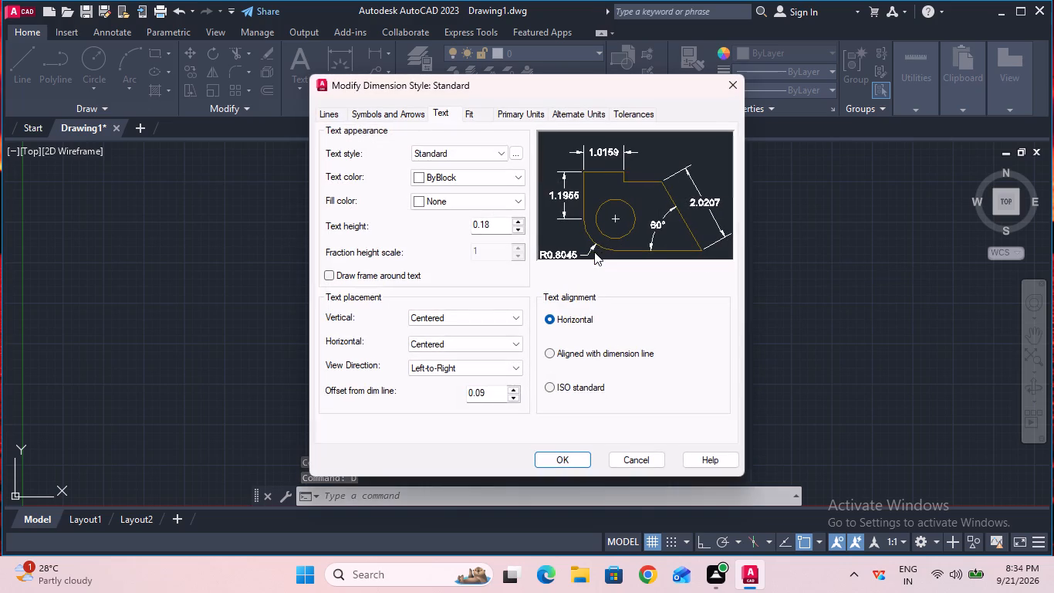
{"action": "left_click", "coordinate": [507, 227]}
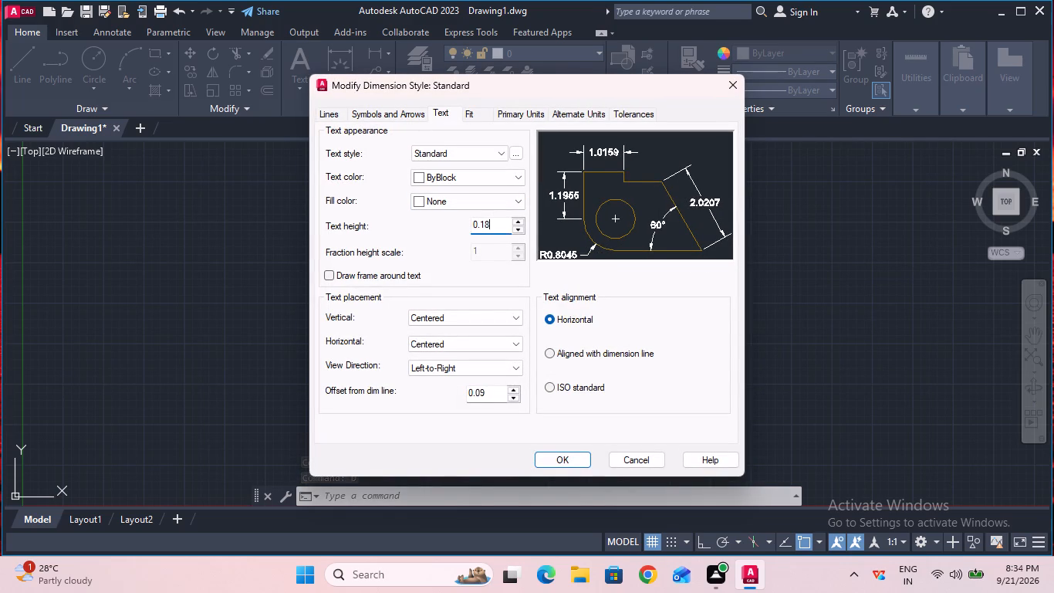
{"action": "key", "text": "BackSpace"}
{"action": "key", "text": "BackSpace"}
{"action": "key", "text": "BackSpace"}
{"action": "key", "text": "BackSpace"}
{"action": "key", "text": "BackSpace"}
{"action": "key", "text": "BackSpace"}
{"action": "key", "text": "BackSpace"}
{"action": "key", "text": "BackSpace"}
{"action": "key", "text": "BackSpace"}
{"action": "key", "text": "6"}
{"action": "left_click", "coordinate": [552, 388]}
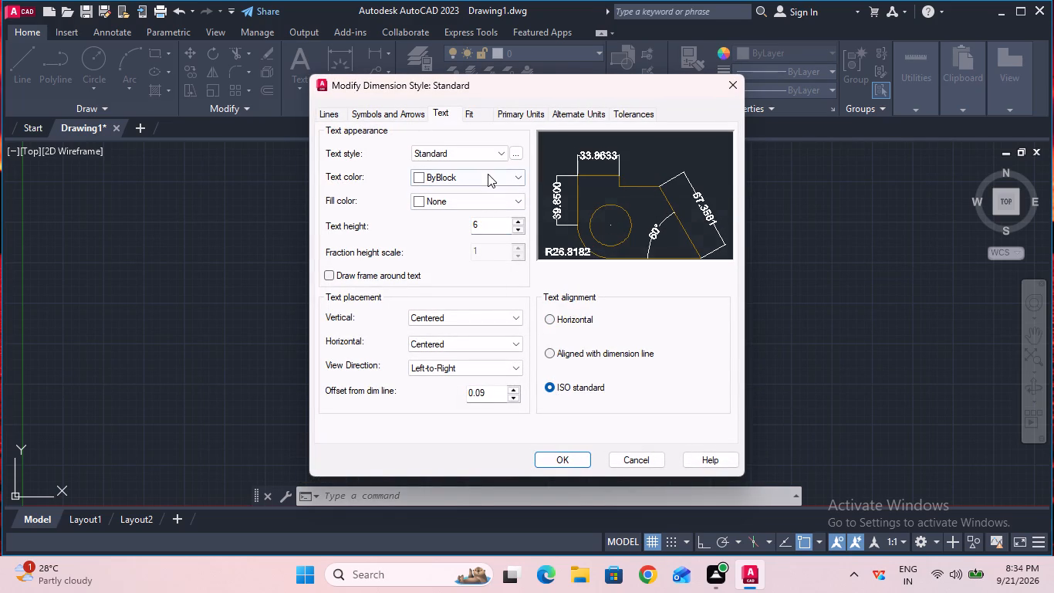
Set the Standard dimension style's linear precision to 0 in its primary units and make the style current.
{"action": "left_click", "coordinate": [503, 114]}
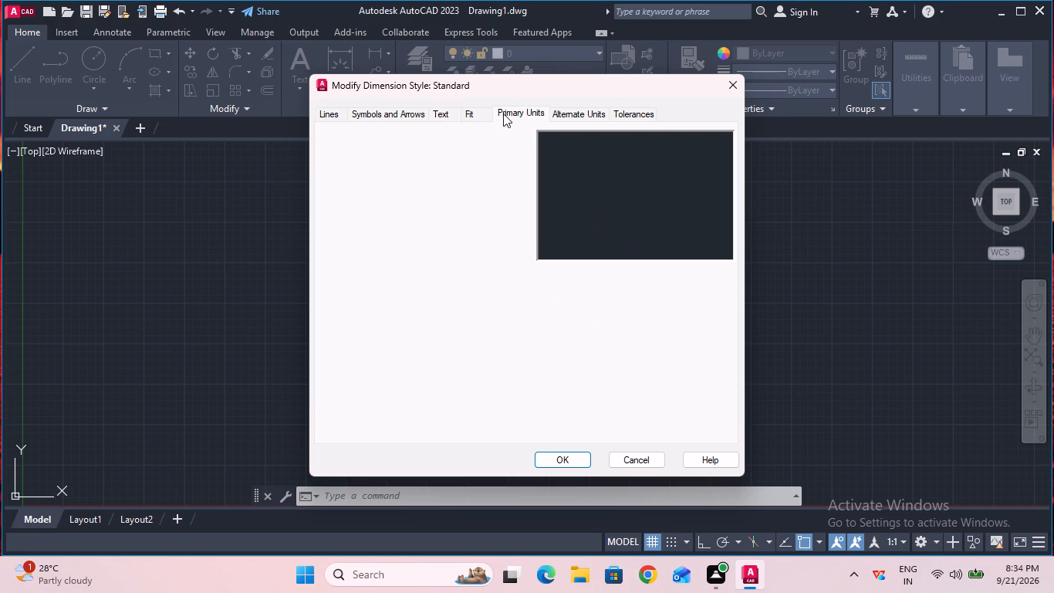
{"action": "left_click", "coordinate": [476, 159]}
{"action": "left_click", "coordinate": [474, 168]}
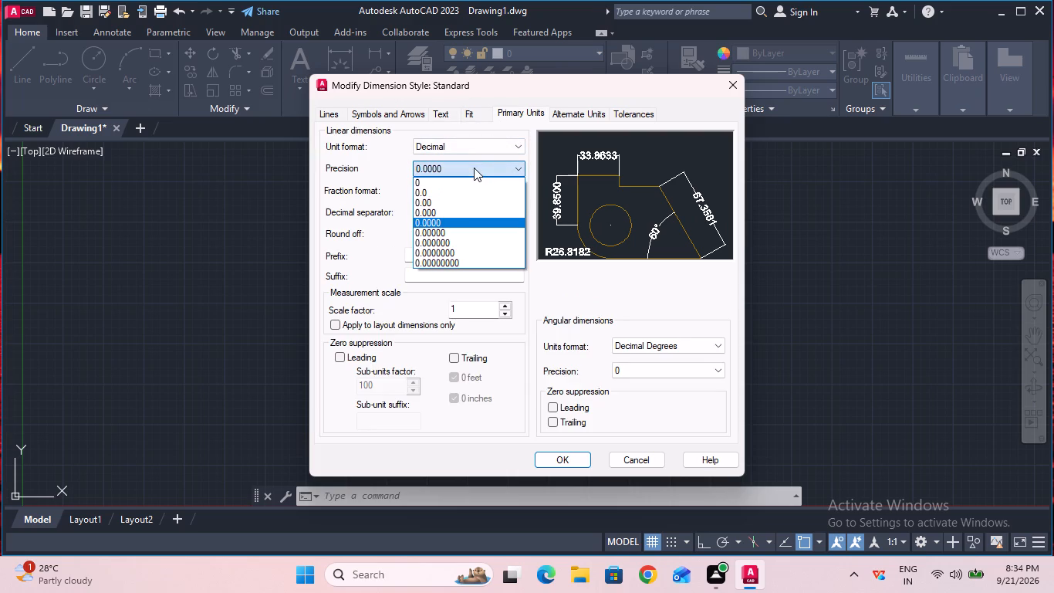
{"action": "left_click", "coordinate": [474, 179]}
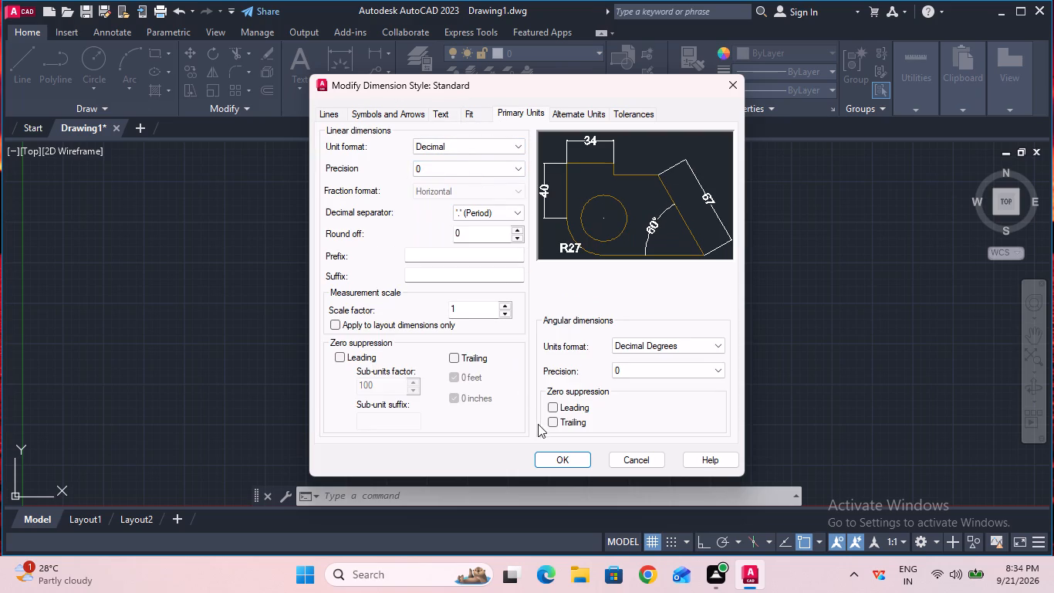
{"action": "left_click", "coordinate": [556, 455]}
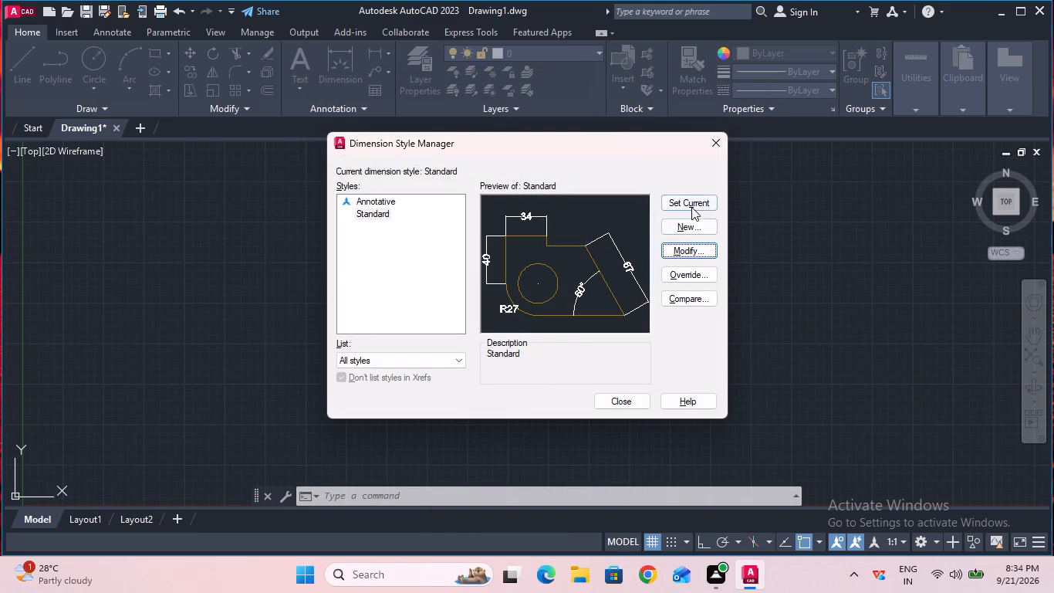
{"action": "left_click", "coordinate": [691, 207]}
{"action": "left_click", "coordinate": [622, 405]}
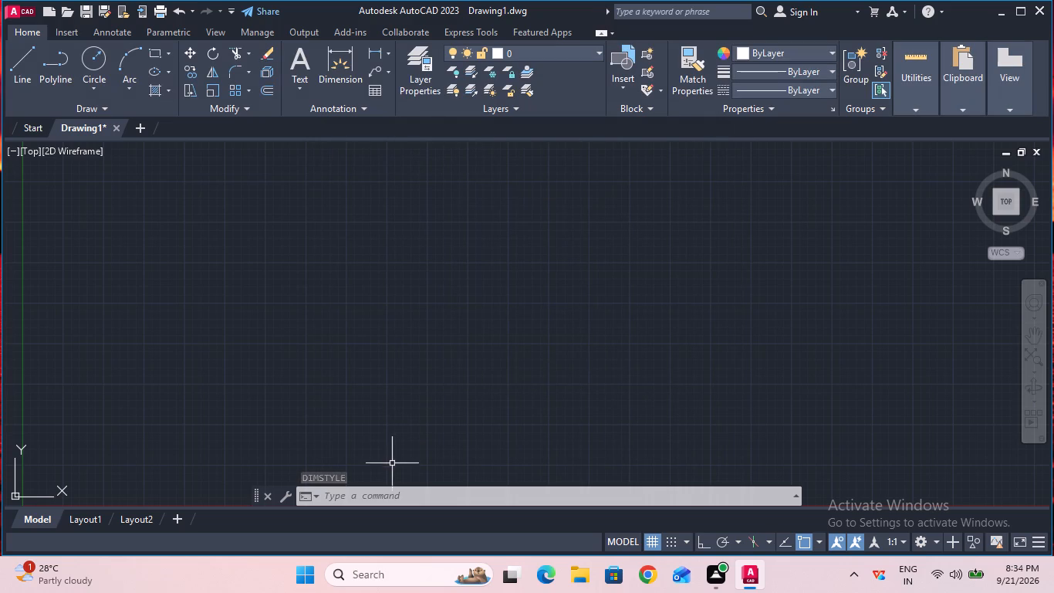
Set the model space limits from lower-left corner 0,0 to upper-right corner 100,100.
{"action": "left_click", "coordinate": [382, 503]}
{"action": "type", "text": "lim"}
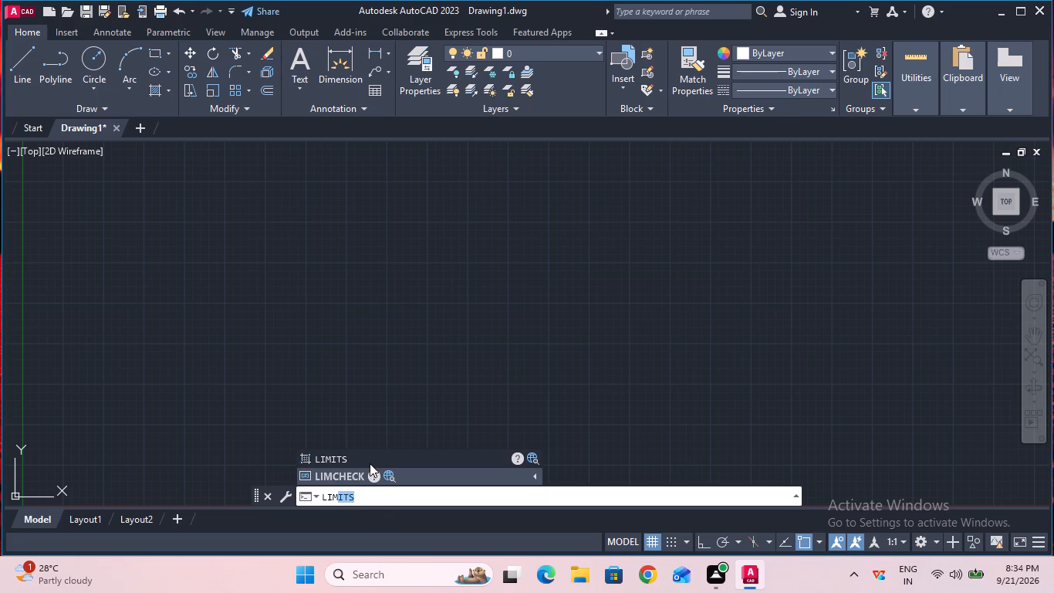
{"action": "left_click", "coordinate": [370, 463]}
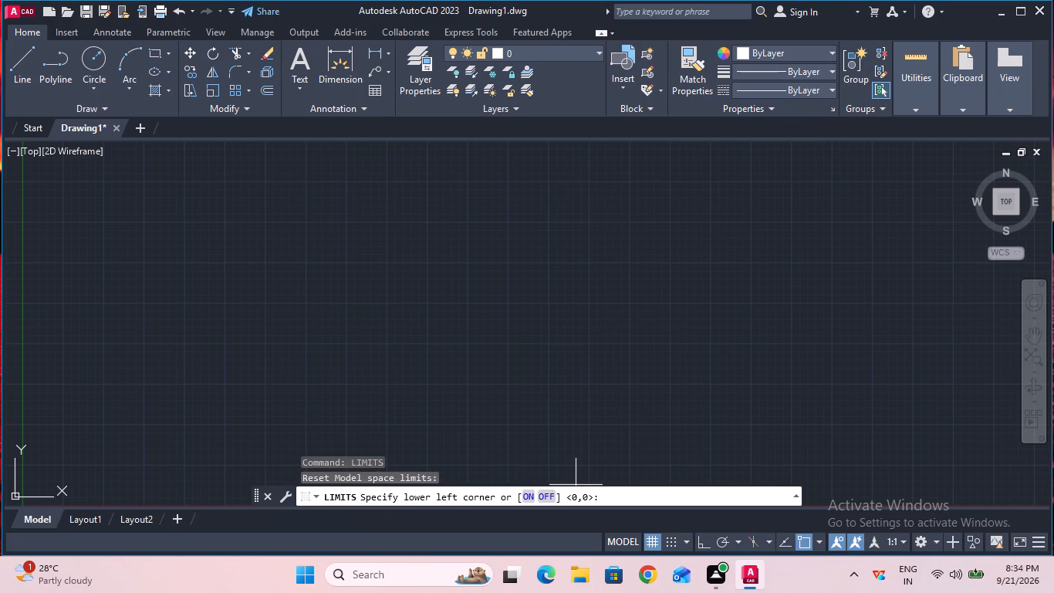
{"action": "left_click", "coordinate": [597, 497]}
{"action": "type", "text": "0,0"}
{"action": "key", "text": "Return"}
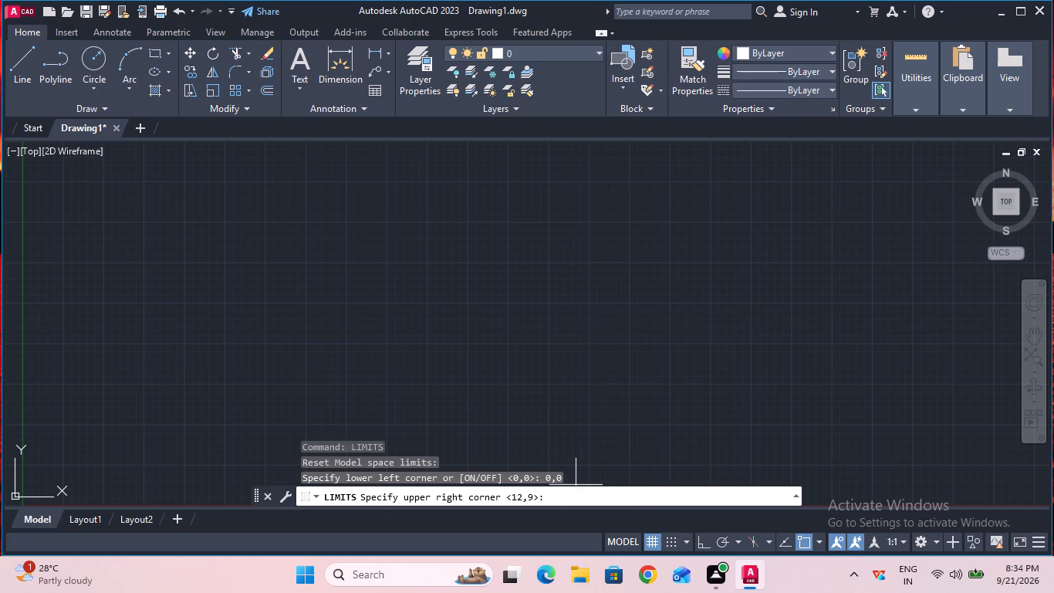
{"action": "type", "text": "100,100"}
{"action": "key", "text": "Return"}
{"action": "key", "text": "z"}
{"action": "key", "text": "Return"}
{"action": "key", "text": "a"}
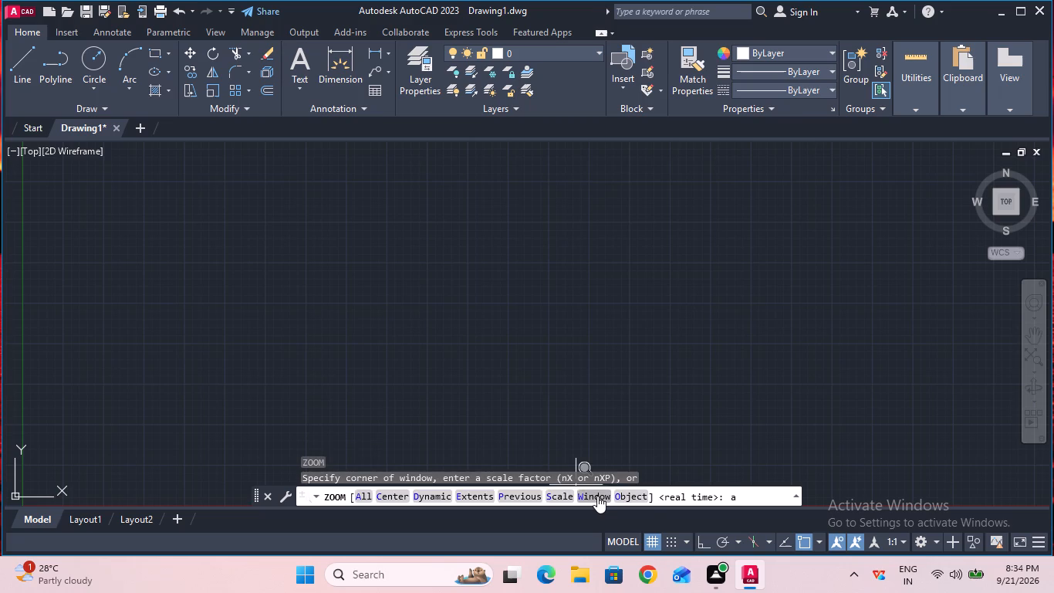
{"action": "key", "text": "Return"}
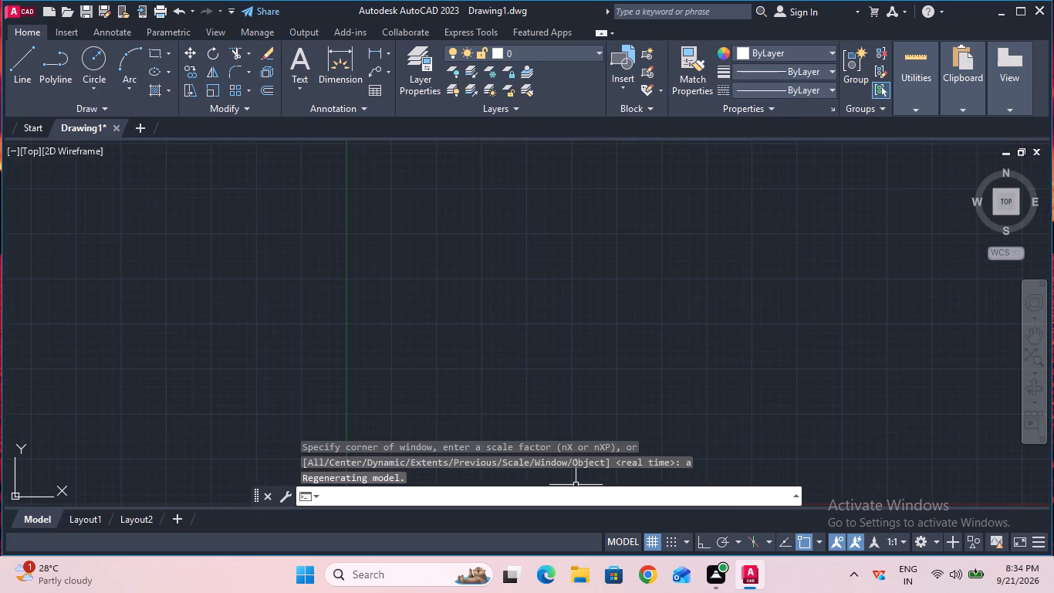
Turn on Ortho mode and isometric drafting with the Top isoplane.
{"action": "key", "text": "F8"}
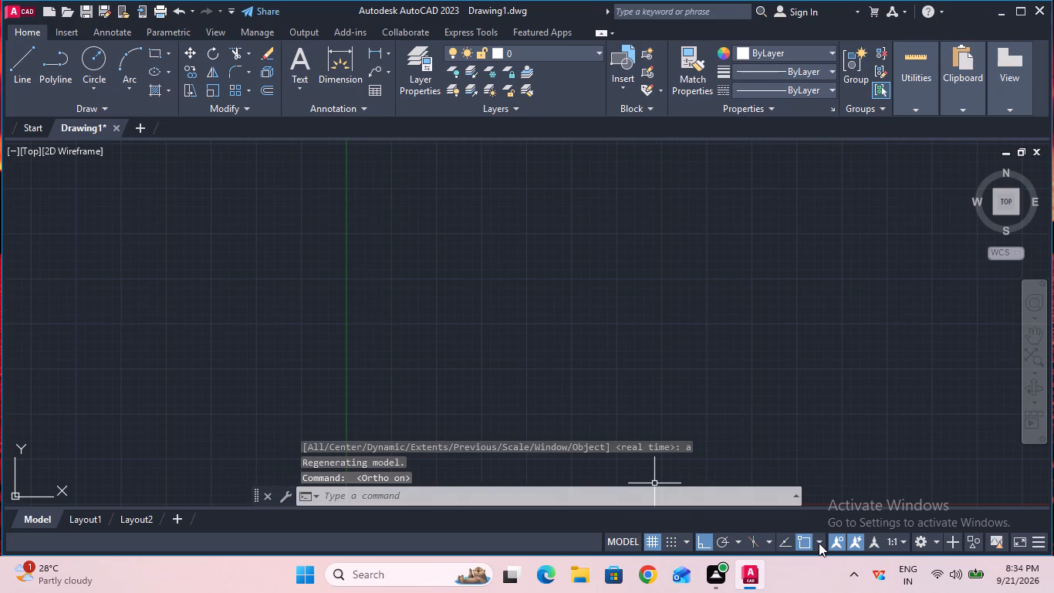
{"action": "left_click", "coordinate": [769, 542]}
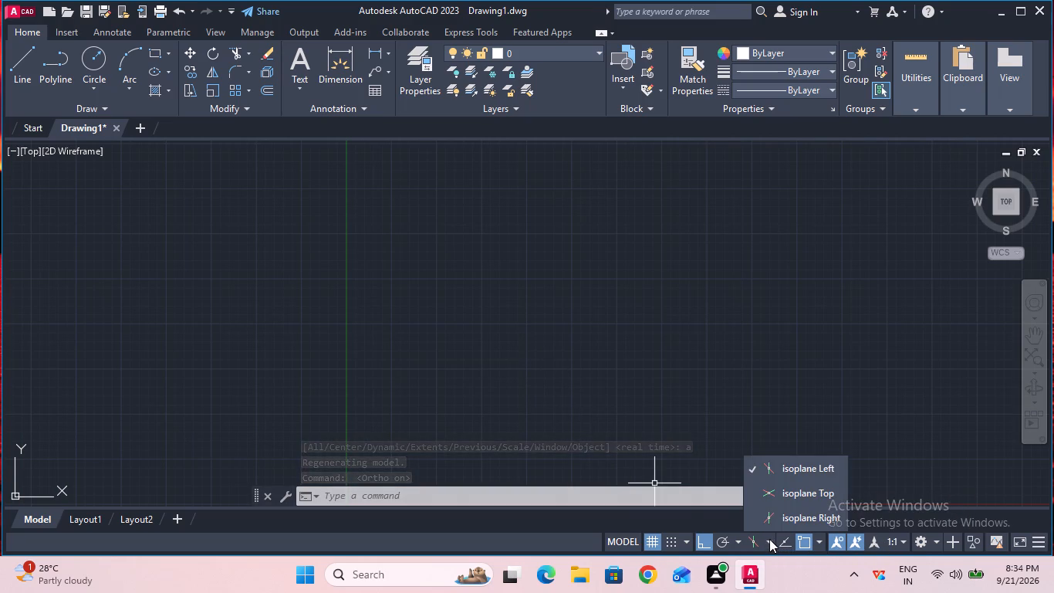
{"action": "left_click", "coordinate": [775, 496]}
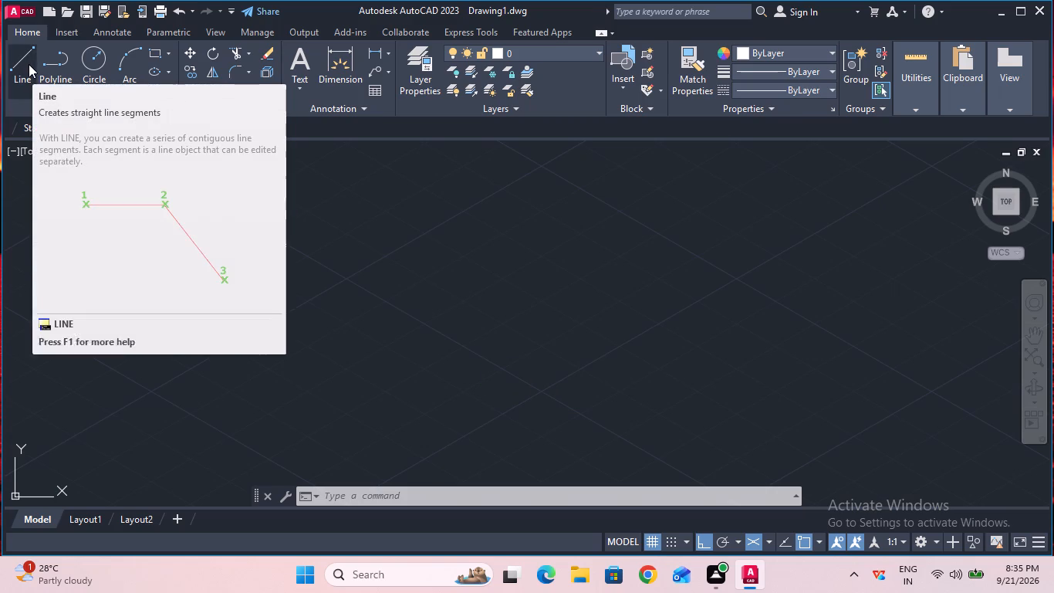
Draw a 56 mm line at 30° on the top isoplane, rising to the right from a point near the middle of the drawing.
{"action": "left_click", "coordinate": [23, 64]}
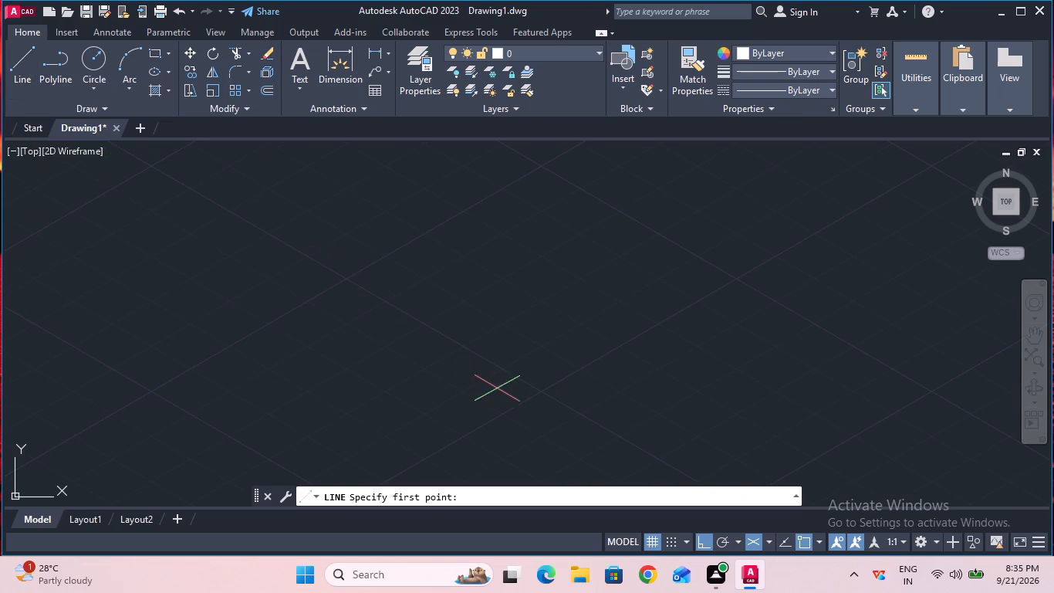
{"action": "left_click", "coordinate": [539, 389]}
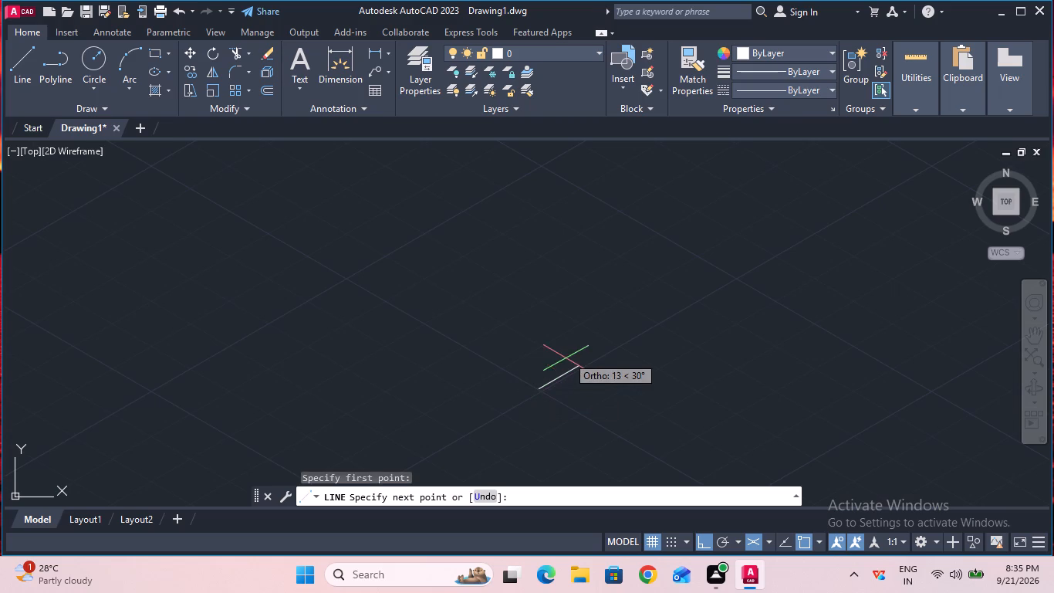
{"action": "type", "text": "56"}
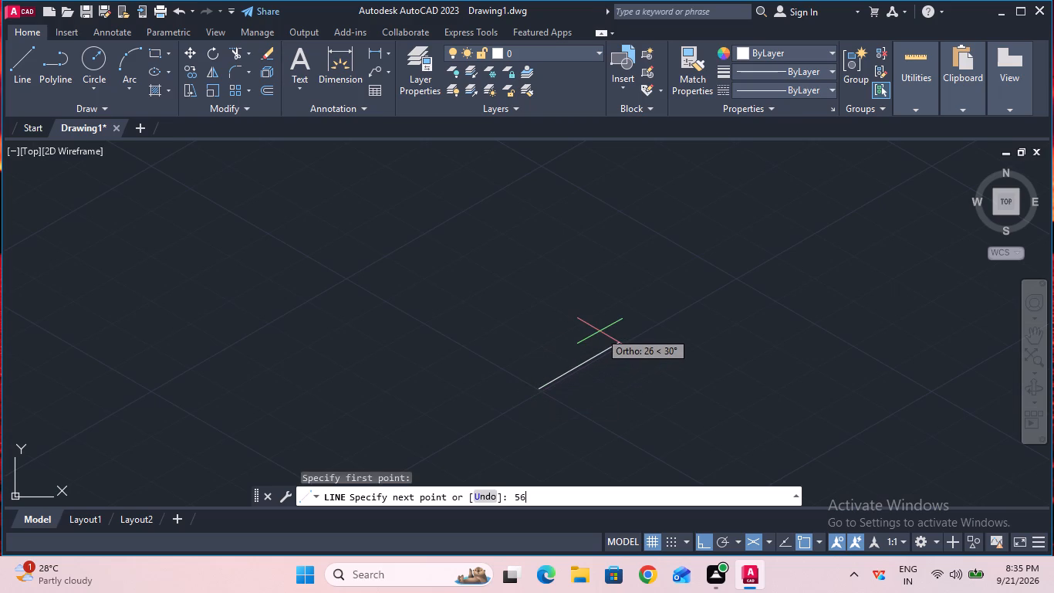
{"action": "key", "text": "Return"}
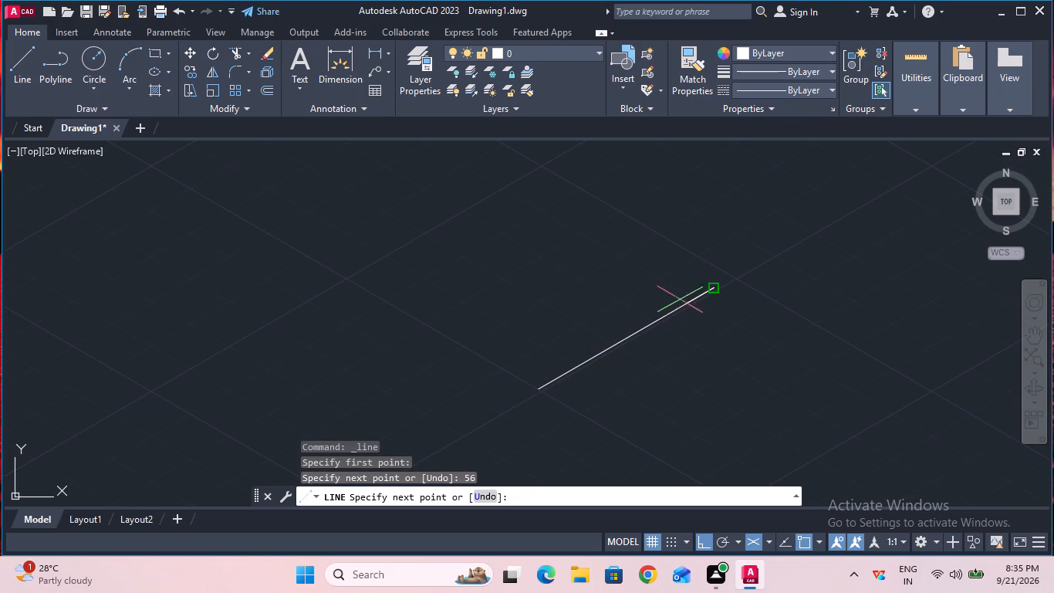
{"action": "key", "text": "Escape"}
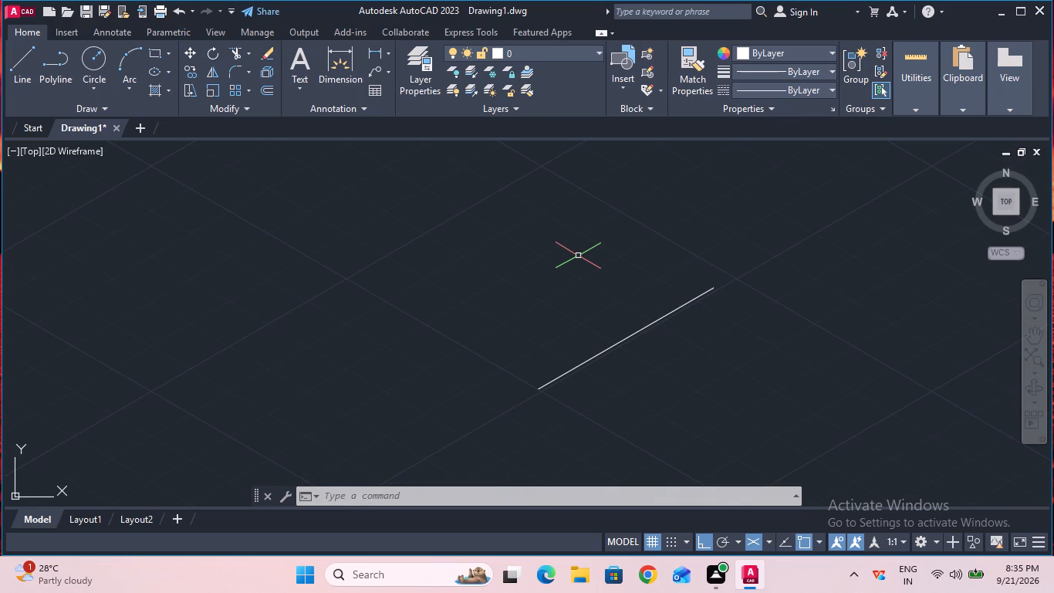
Complete the isometric rectangle from the first line's lower end with lines of 36 mm at 150° and 56 mm at 30°, closing at its upper end.
{"action": "left_click", "coordinate": [11, 55]}
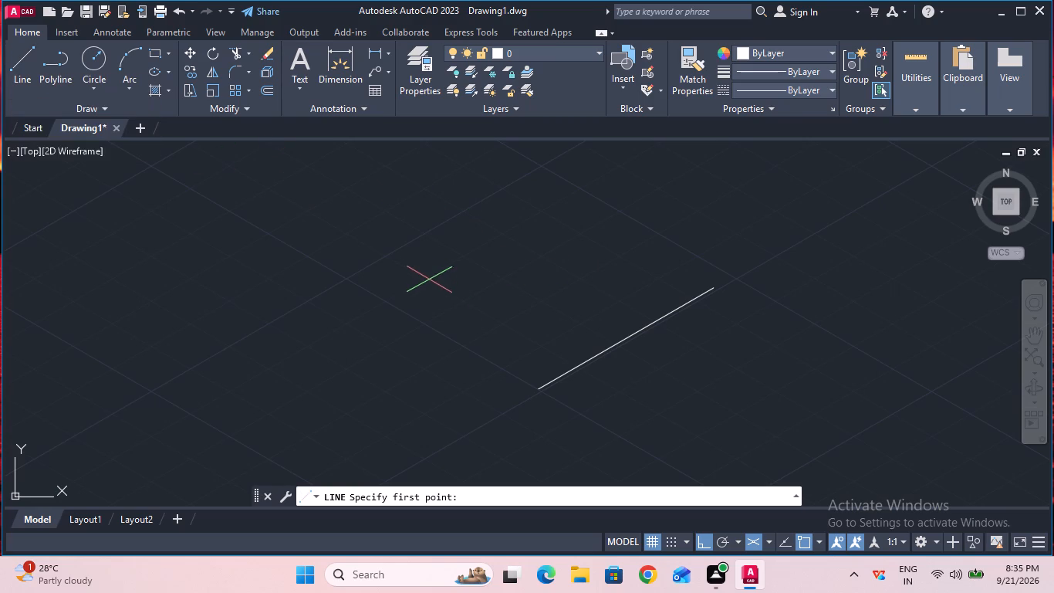
{"action": "left_click", "coordinate": [542, 393]}
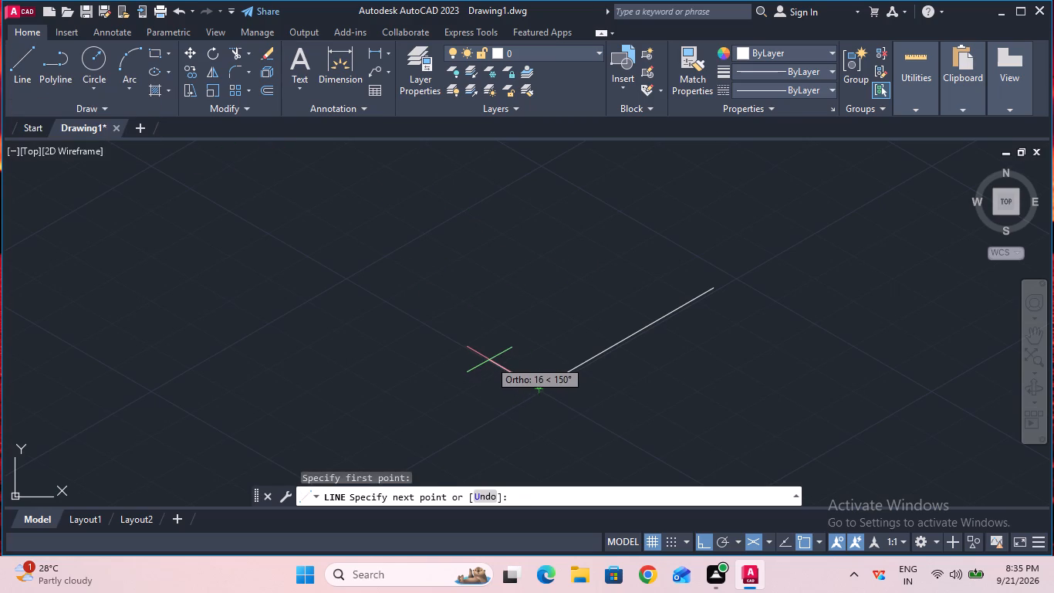
{"action": "type", "text": "36"}
{"action": "key", "text": "Return"}
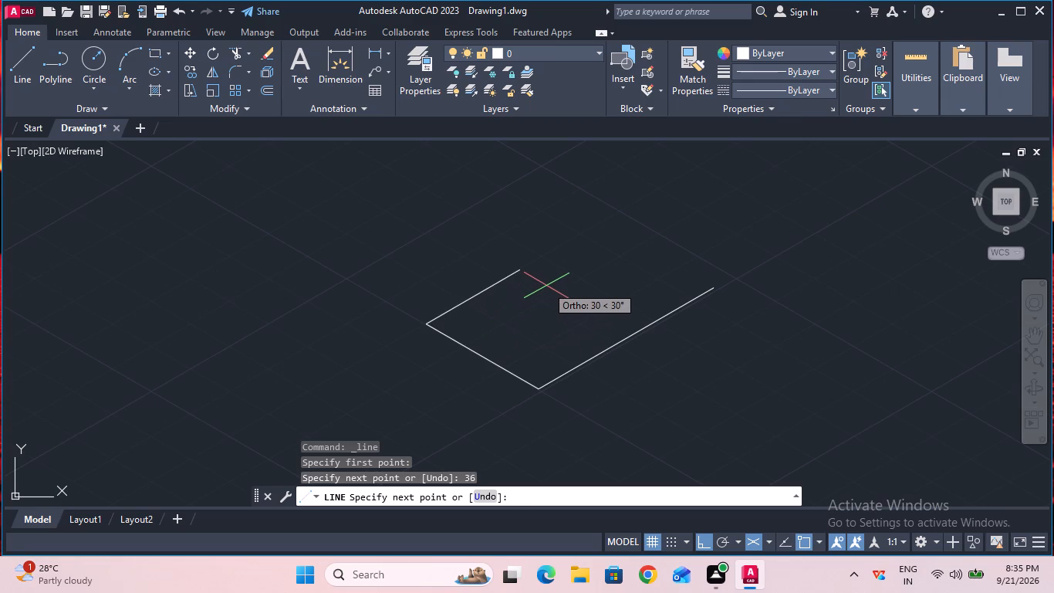
{"action": "type", "text": "56"}
{"action": "key", "text": "Return"}
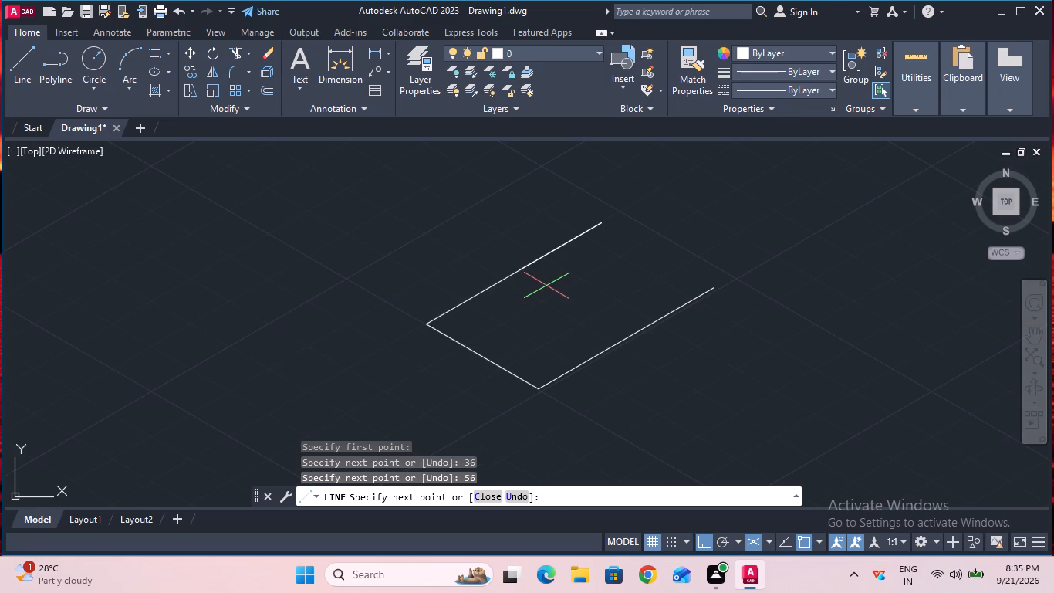
{"action": "left_click", "coordinate": [709, 290]}
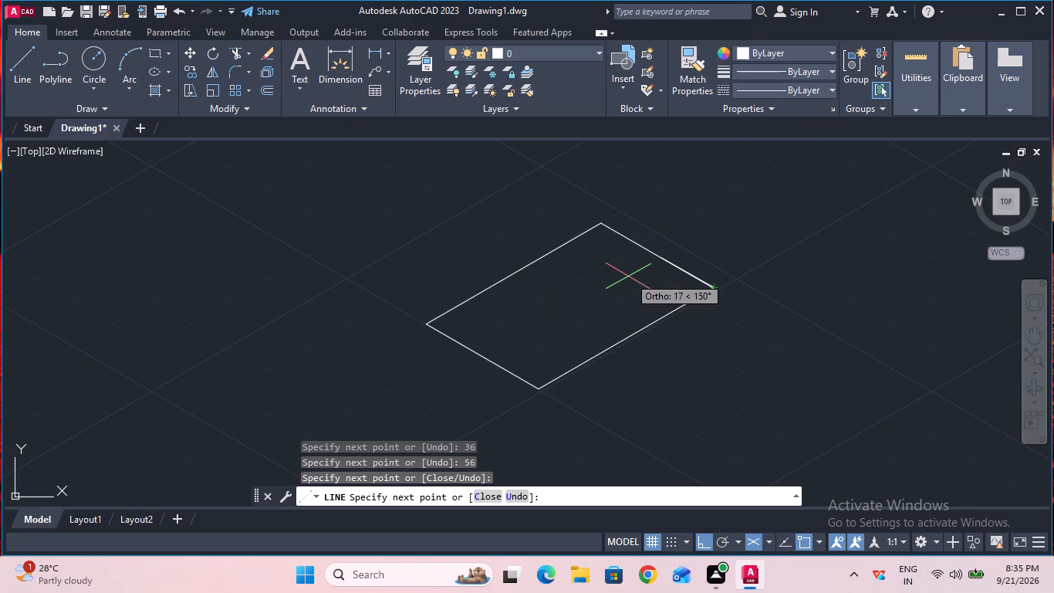
{"action": "key", "text": "Escape"}
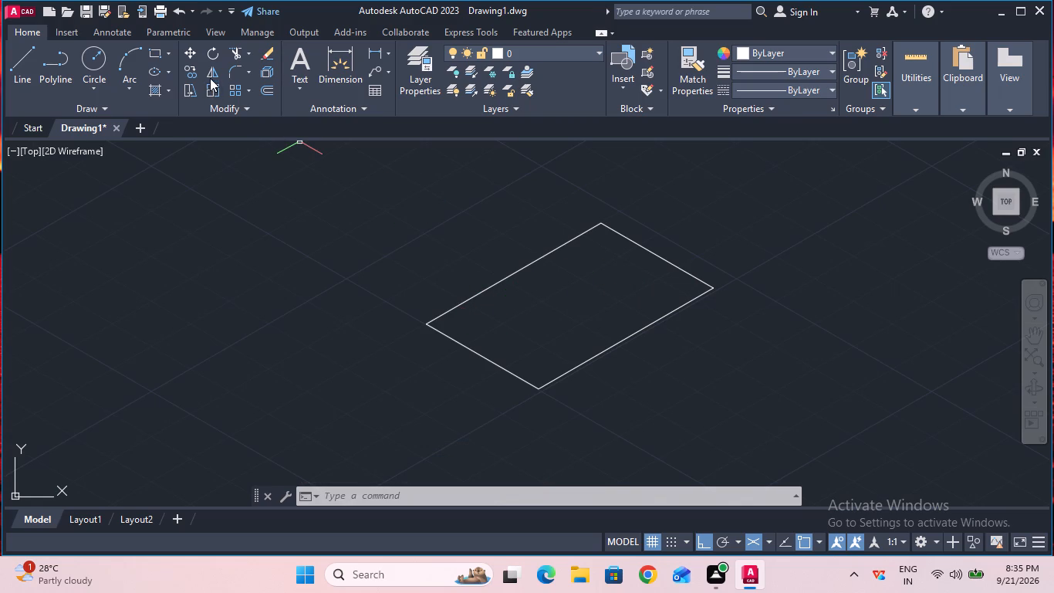
Join the four lines of the isometric rectangle into a single polyline.
{"action": "left_click", "coordinate": [189, 72]}
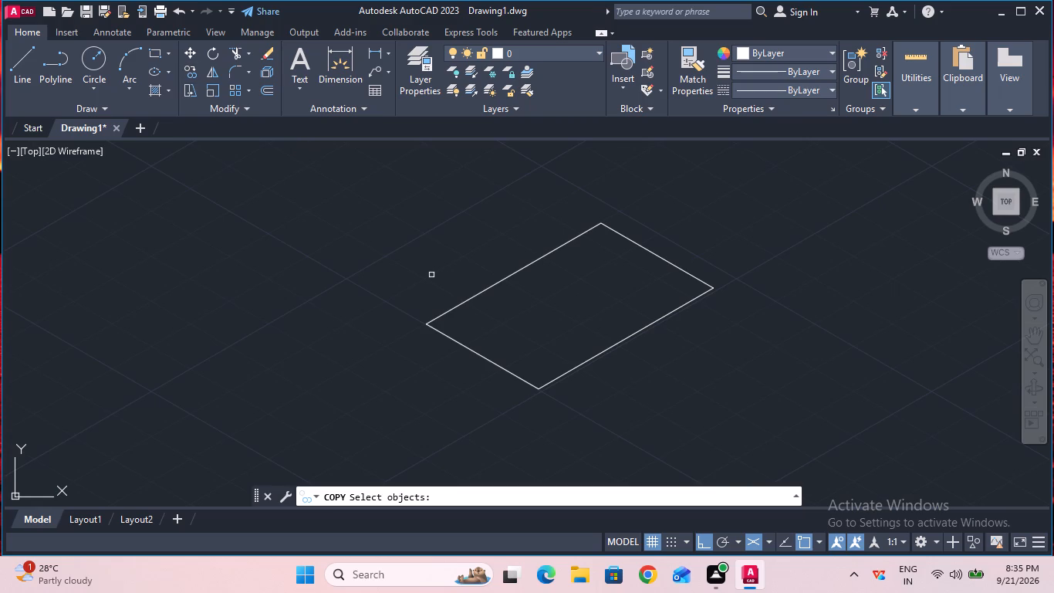
{"action": "key", "text": "Escape"}
{"action": "left_click", "coordinate": [292, 178]}
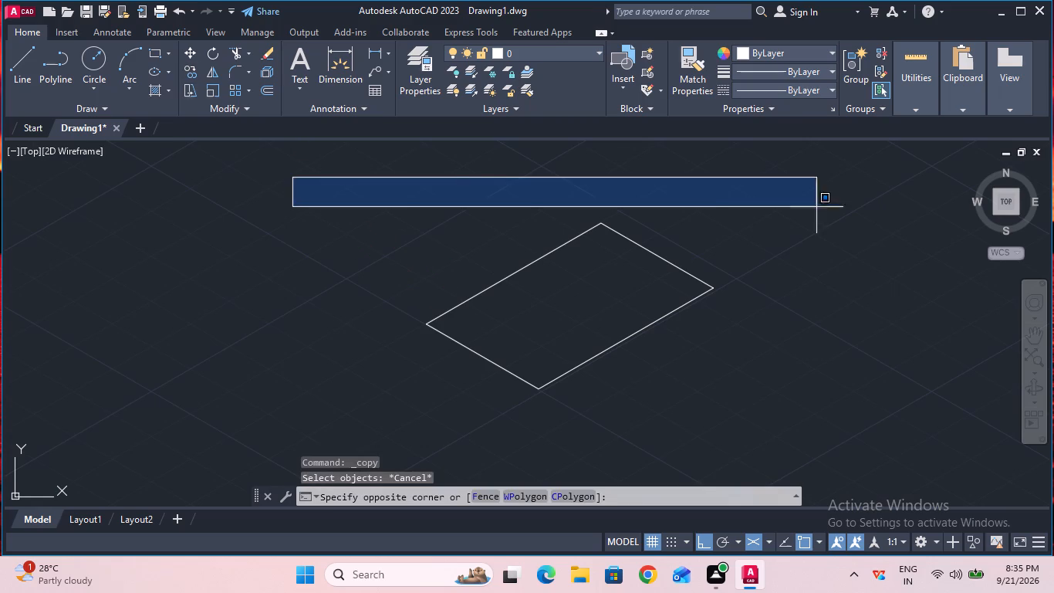
{"action": "left_click", "coordinate": [833, 402]}
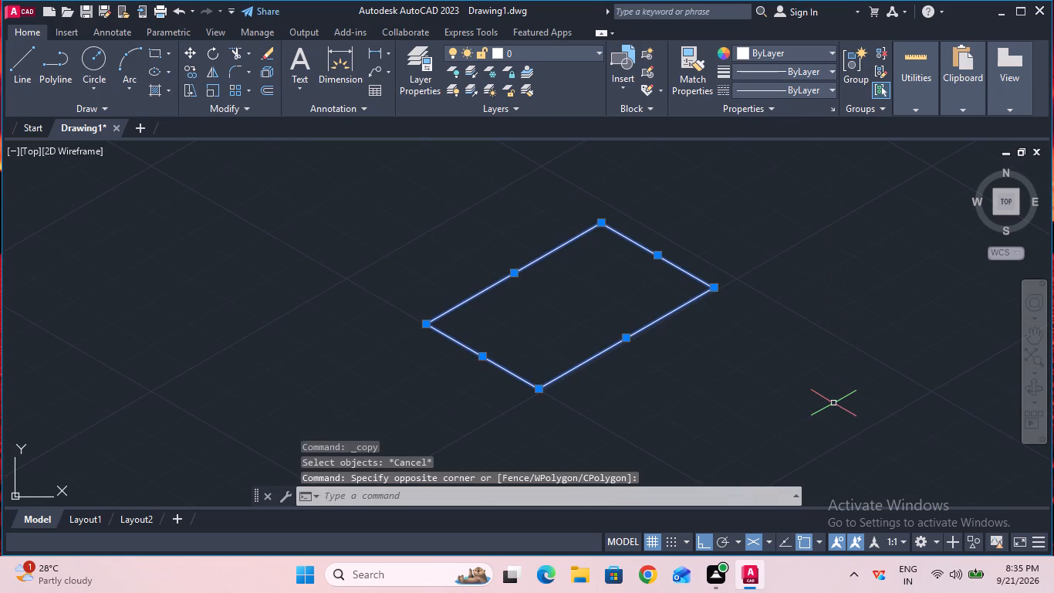
{"action": "type", "text": "joi"}
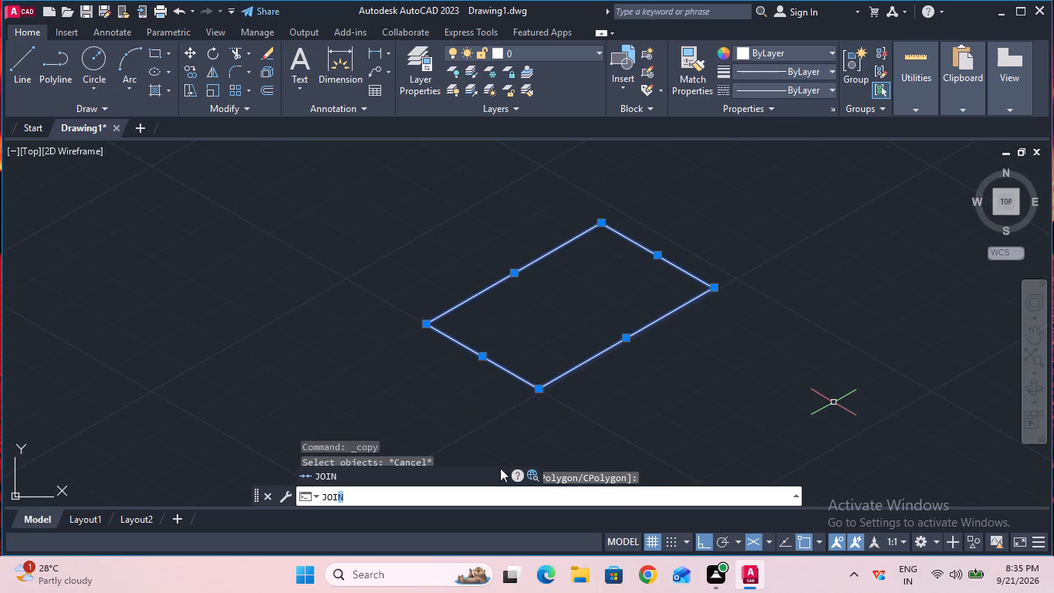
{"action": "left_click", "coordinate": [478, 476]}
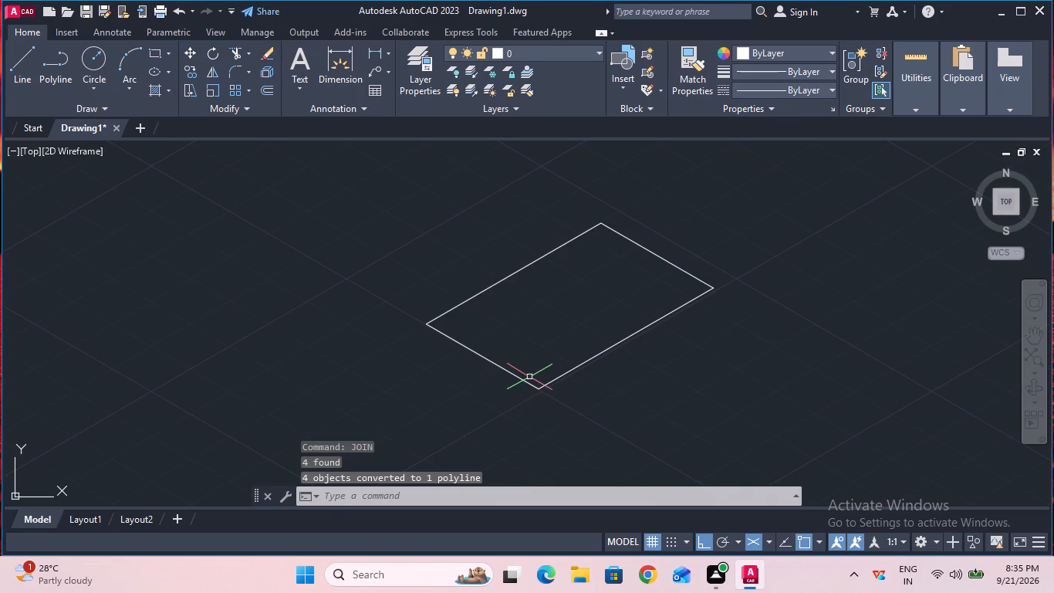
Copy the joined outline 8 mm straight up using the Right isoplane.
{"action": "left_click", "coordinate": [184, 66]}
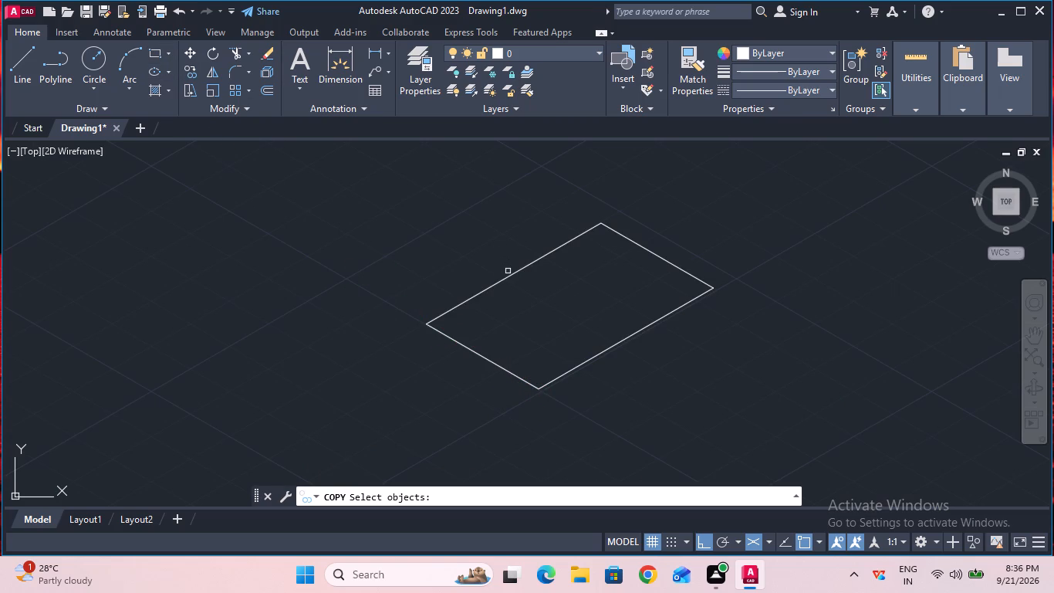
{"action": "left_click", "coordinate": [508, 274]}
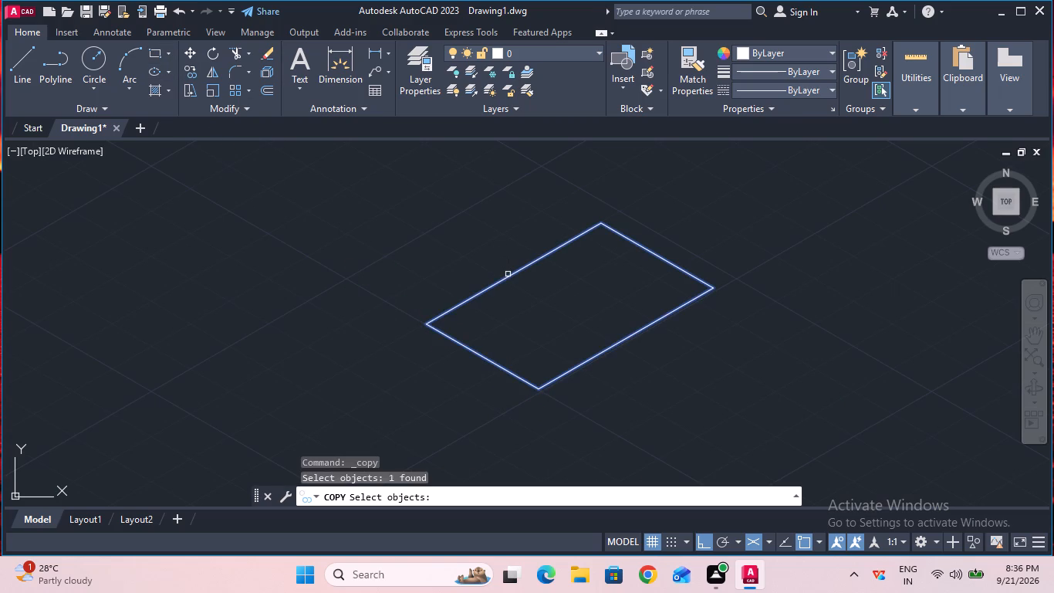
{"action": "key", "text": "Return"}
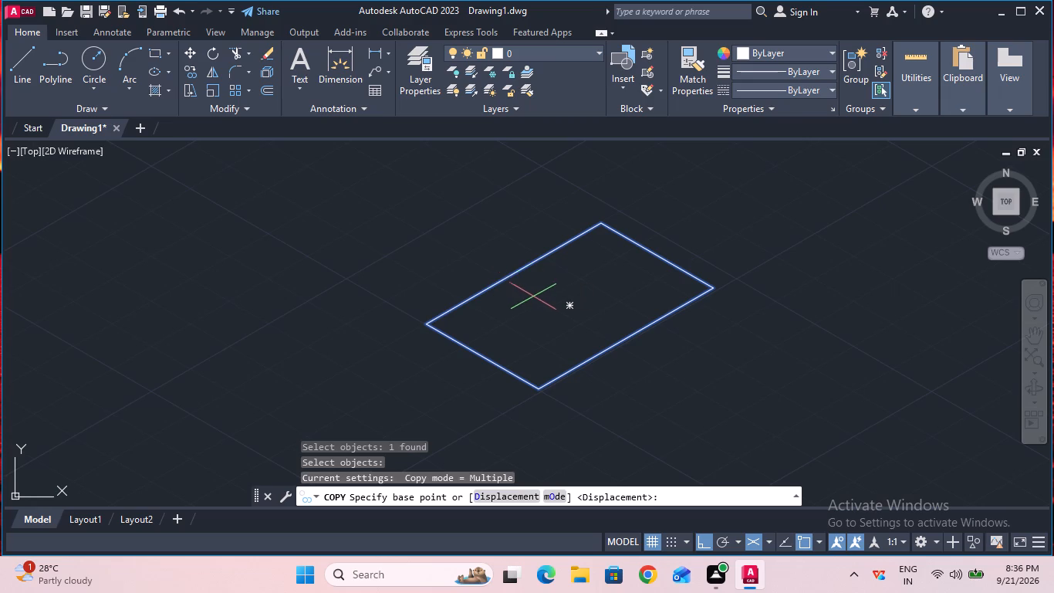
{"action": "key", "text": "F5"}
{"action": "left_click", "coordinate": [566, 302]}
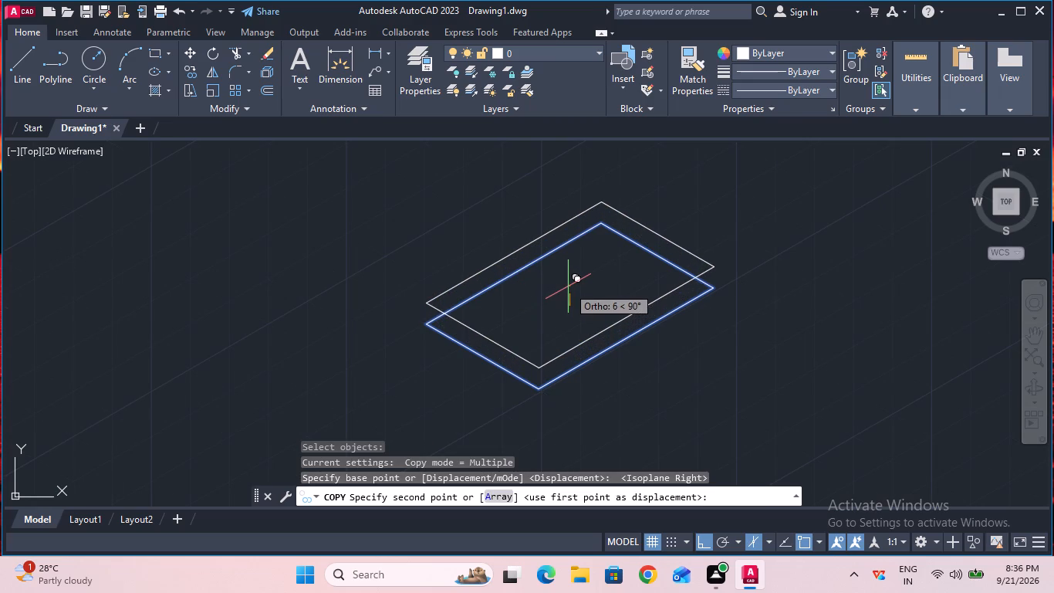
{"action": "key", "text": "8"}
{"action": "key", "text": "Return"}
{"action": "key", "text": "Escape"}
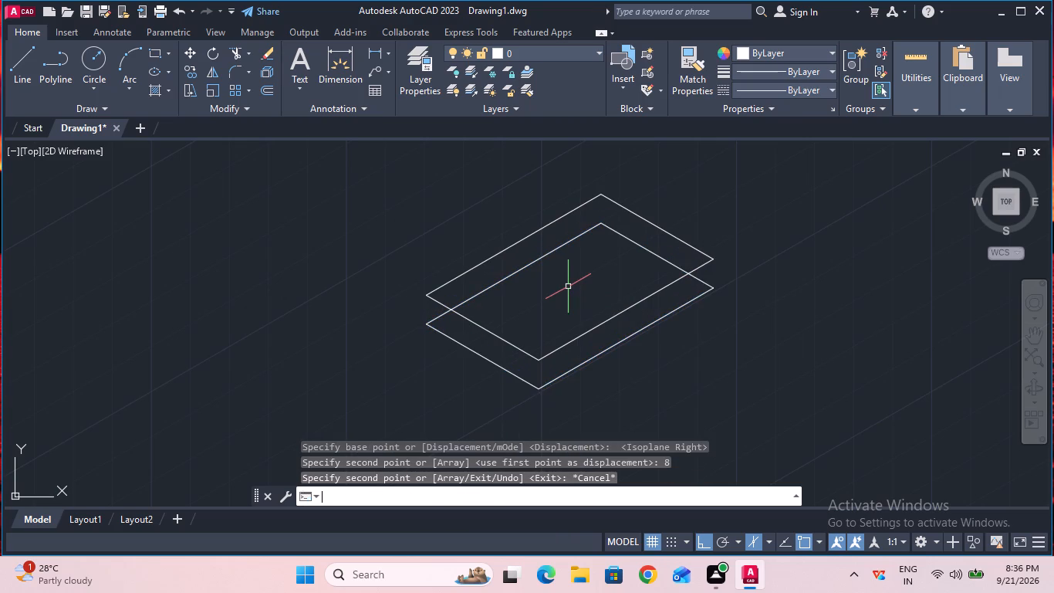
Check the vertical distance between the upper and lower outlines at the front corner with a linear dimension.
{"action": "left_click", "coordinate": [375, 53]}
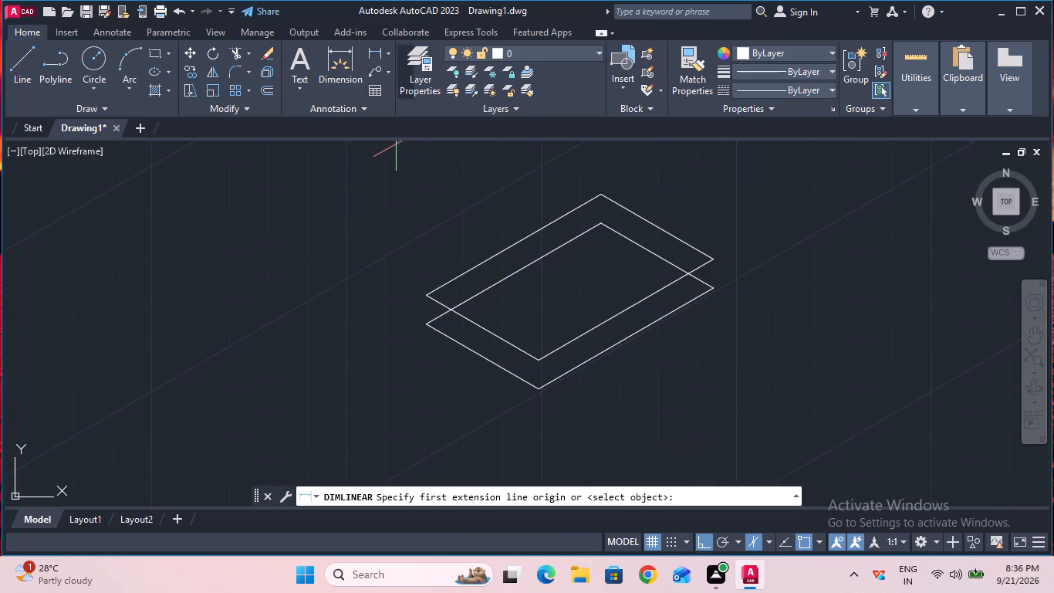
{"action": "left_click", "coordinate": [536, 357]}
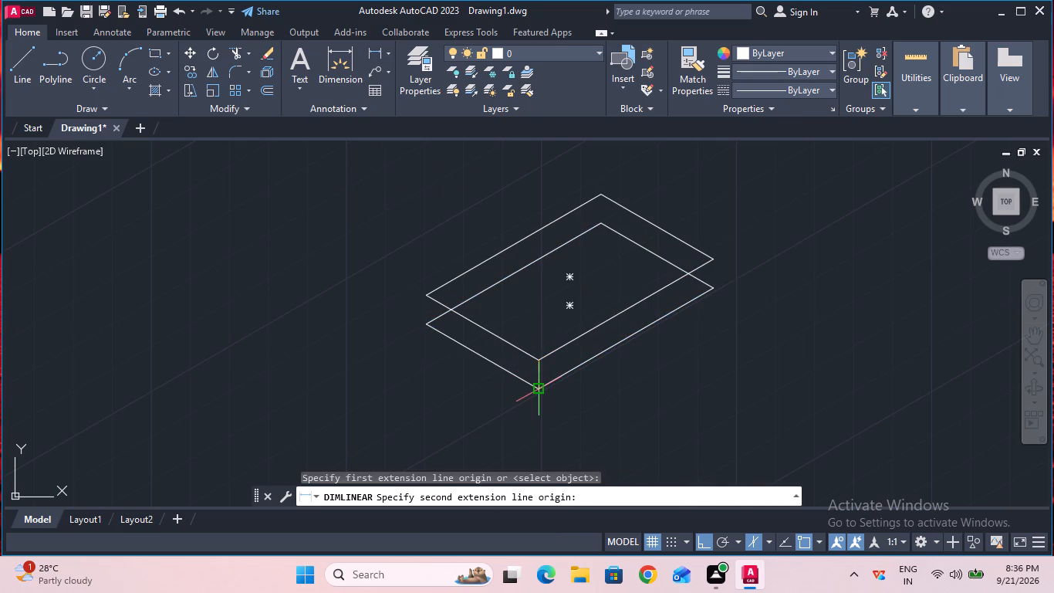
{"action": "left_click", "coordinate": [536, 389]}
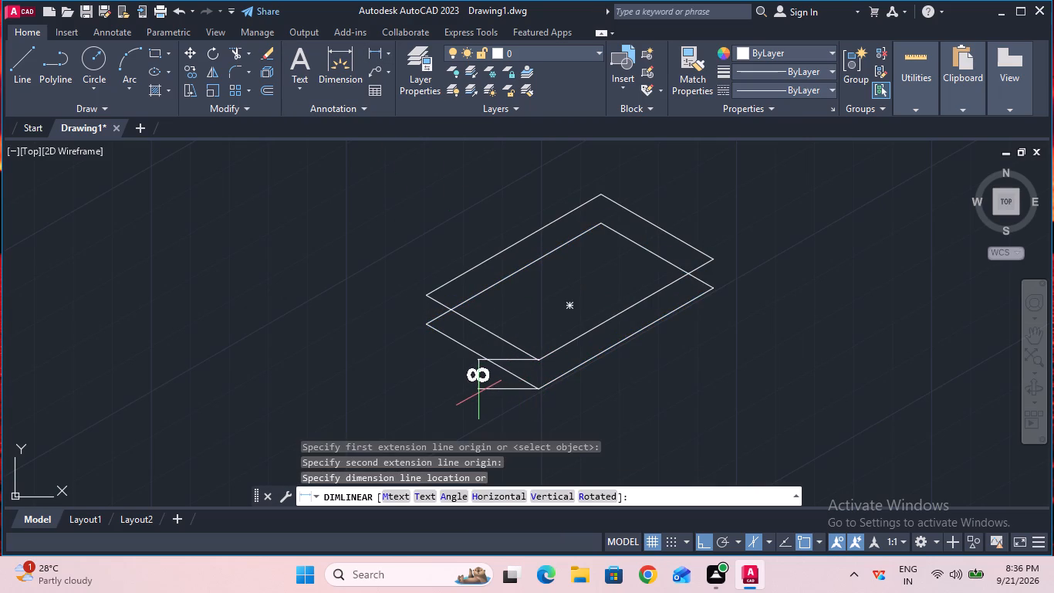
{"action": "key", "text": "Escape"}
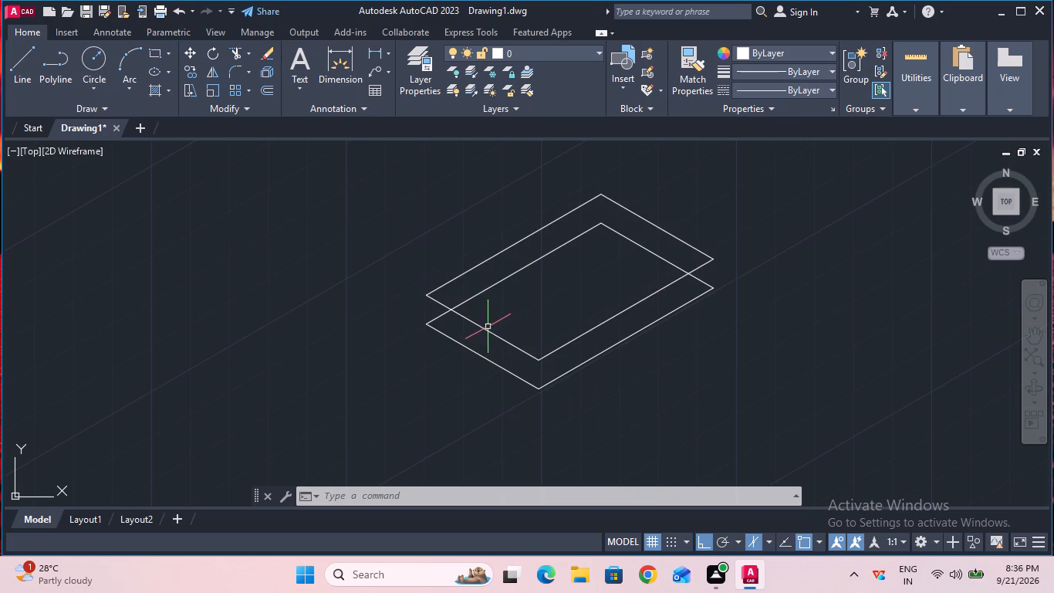
Draw vertical lines connecting the upper and lower outlines at the front corner and the right corner.
{"action": "left_click", "coordinate": [27, 80]}
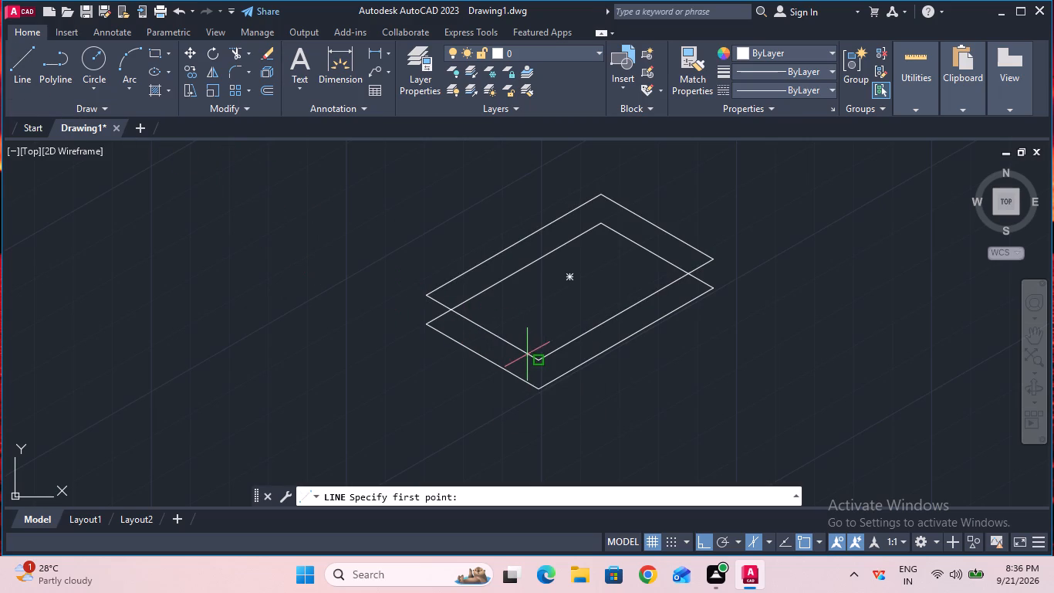
{"action": "left_click", "coordinate": [534, 362]}
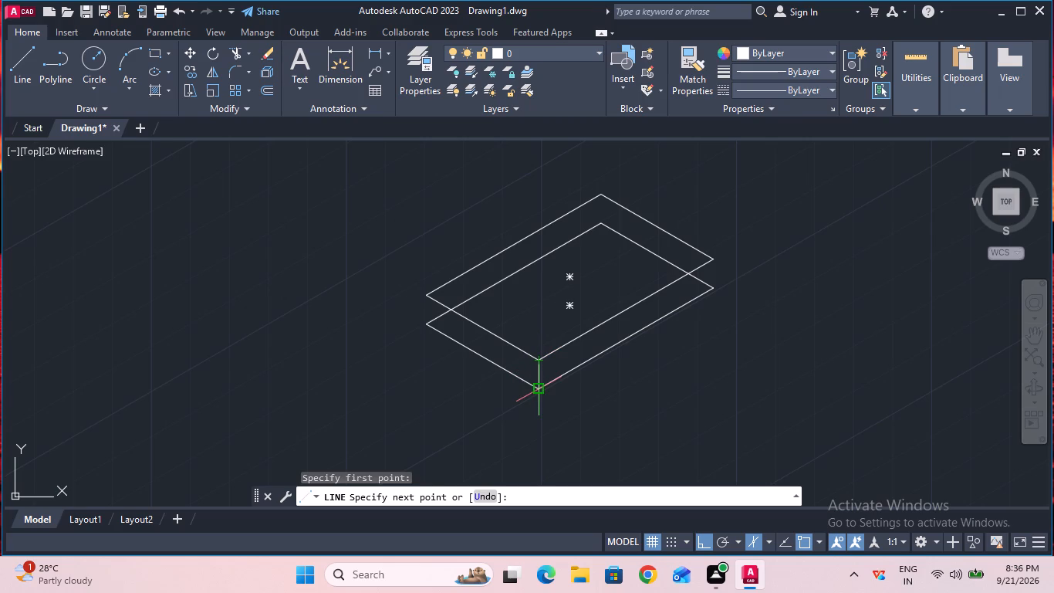
{"action": "left_click", "coordinate": [534, 391]}
{"action": "key", "text": "Escape"}
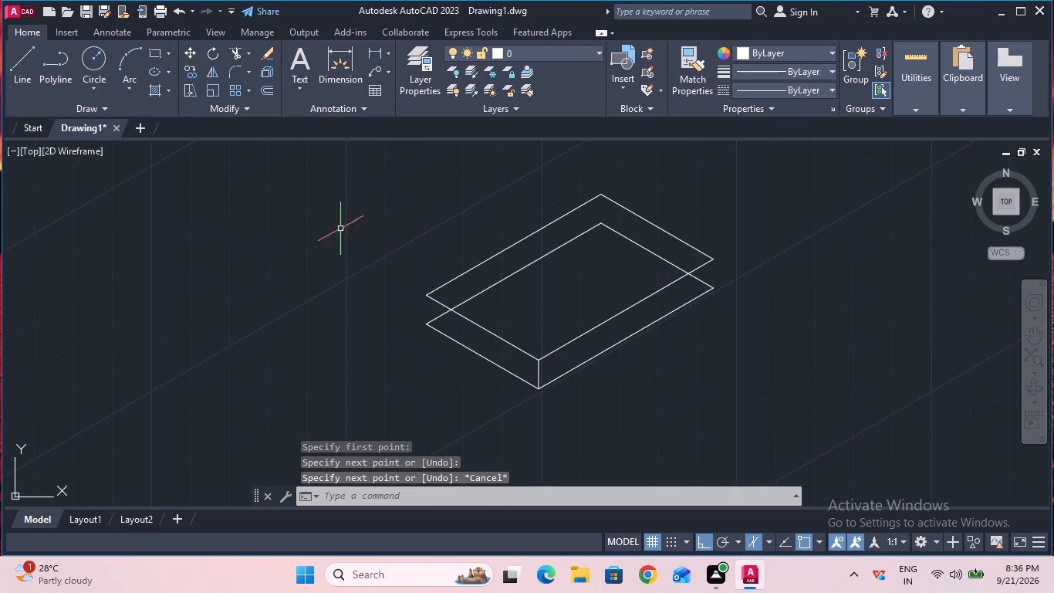
{"action": "double_click", "coordinate": [25, 61]}
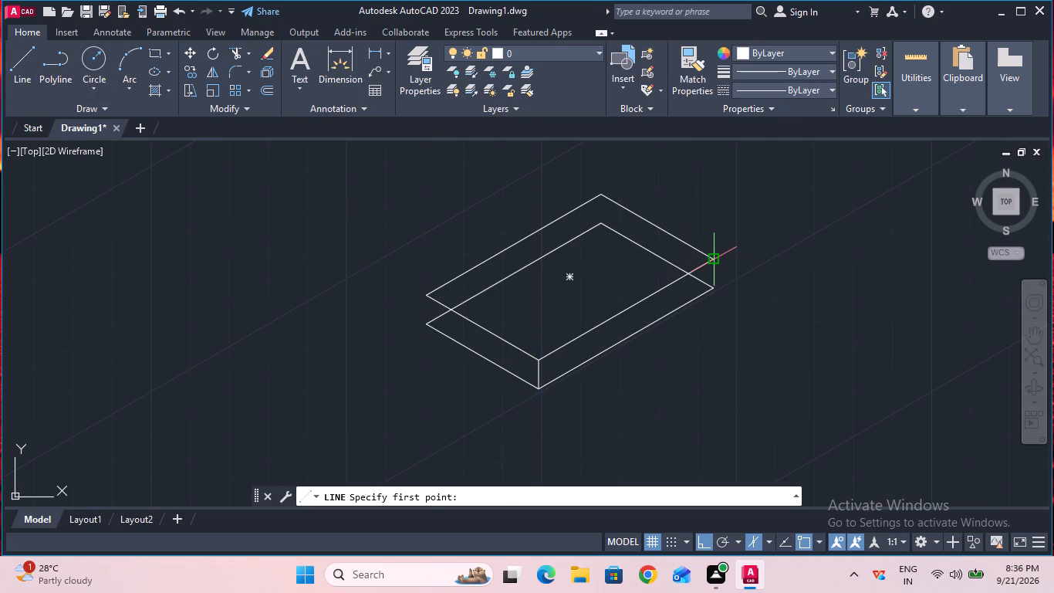
{"action": "left_click", "coordinate": [714, 257]}
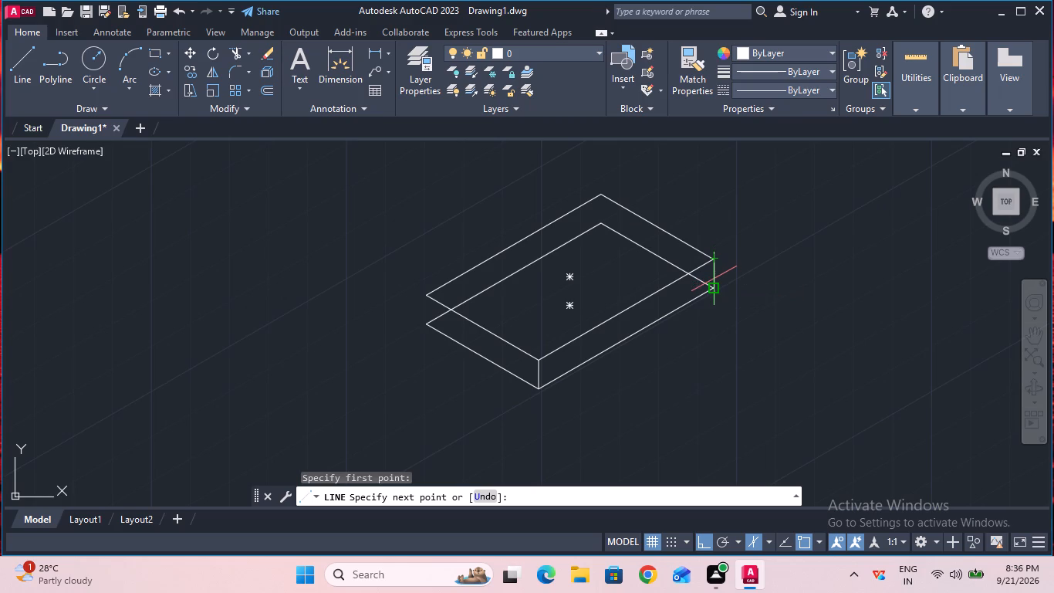
{"action": "left_click", "coordinate": [713, 286]}
{"action": "key", "text": "Escape"}
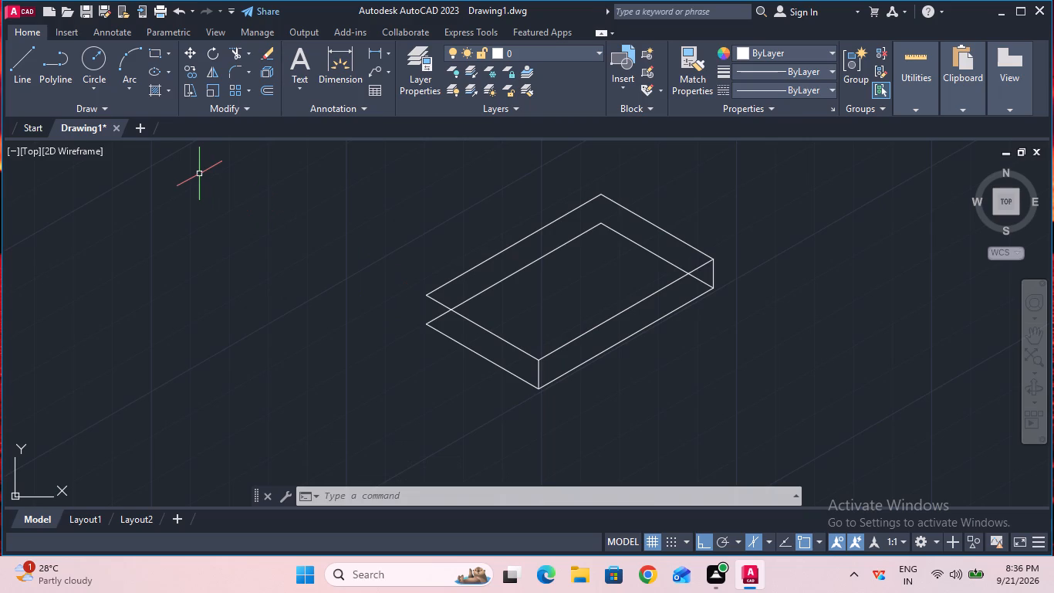
Trim the lower outline's hidden back edges, including the short leftover piece inside the front face near the right corner.
{"action": "left_click", "coordinate": [233, 47]}
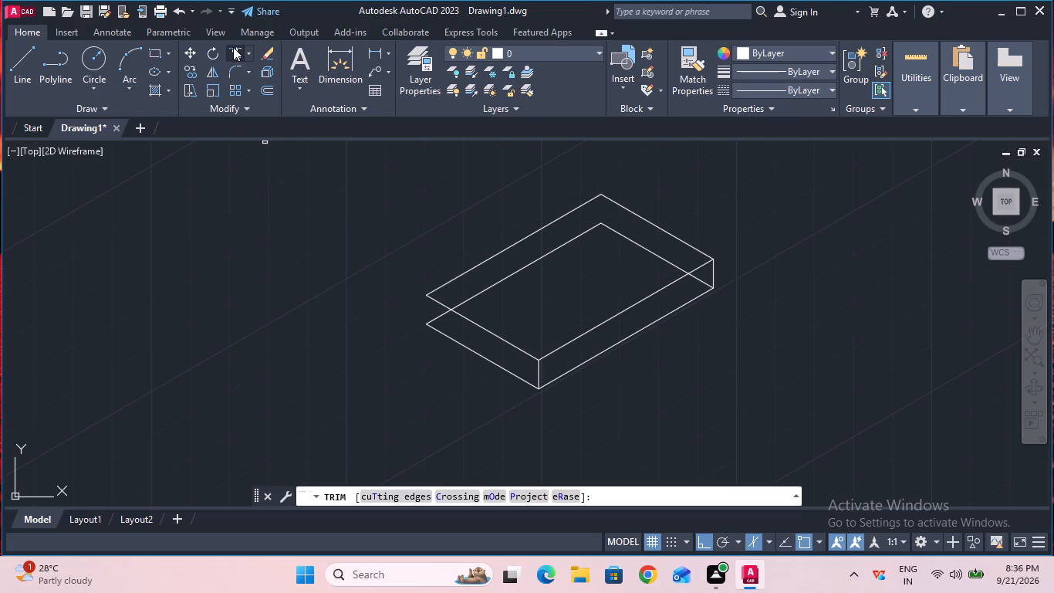
{"action": "left_click", "coordinate": [516, 272]}
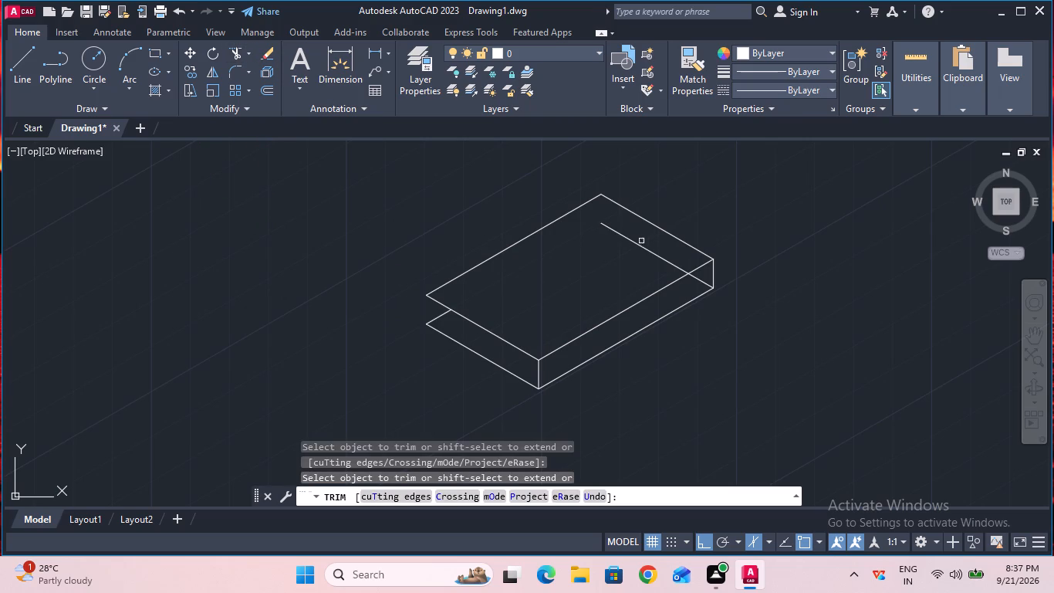
{"action": "left_click", "coordinate": [639, 242]}
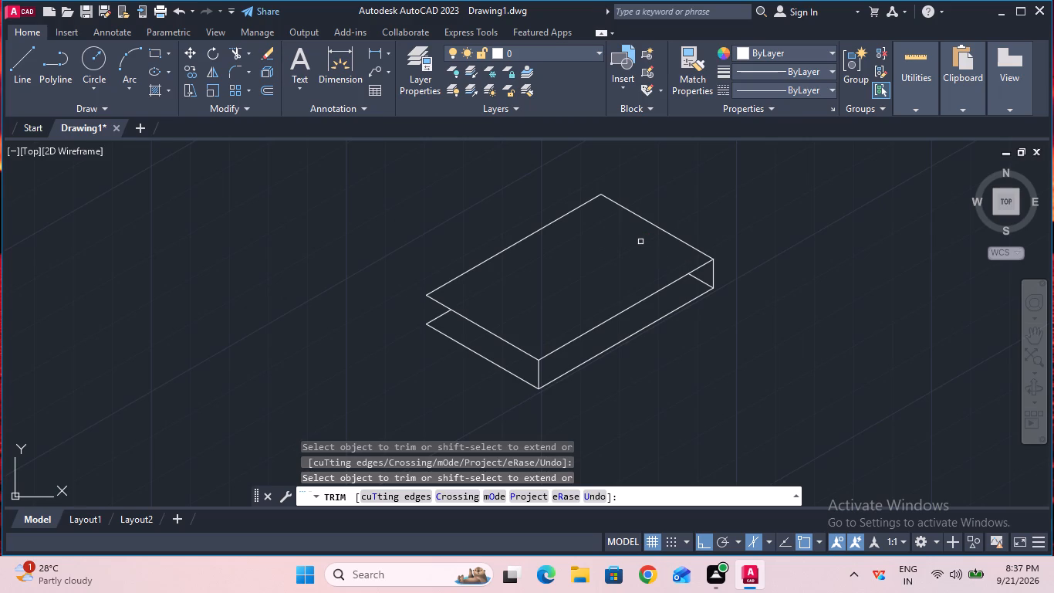
{"action": "left_click", "coordinate": [703, 280]}
{"action": "key", "text": "Escape"}
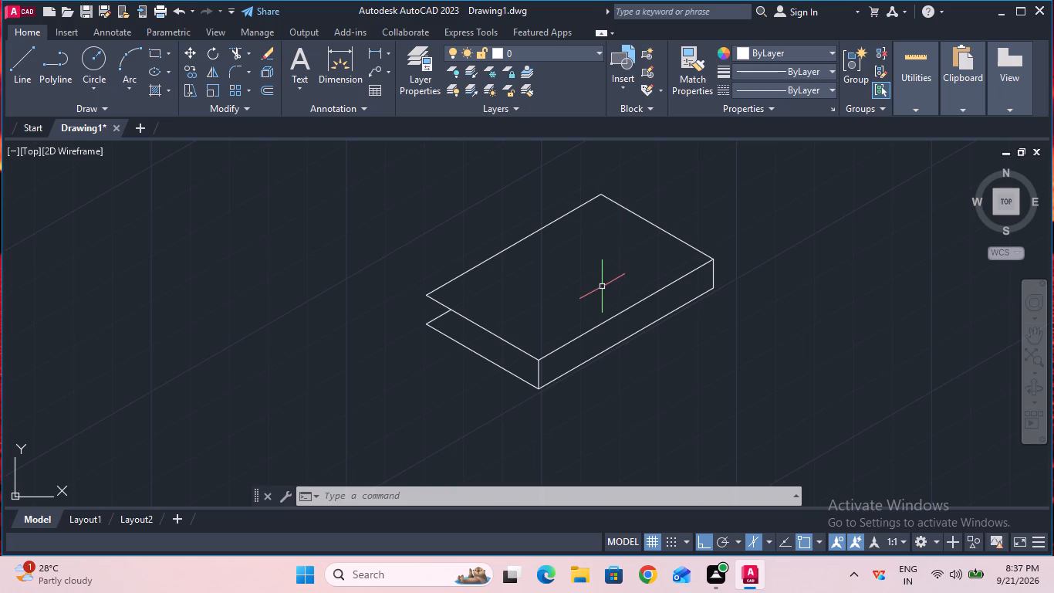
Draw an isocircle of radius 8 in the Top isoplane, centred on the midpoint of the upper outline's front-left short edge.
{"action": "left_click", "coordinate": [414, 488]}
{"action": "type", "text": "ell"}
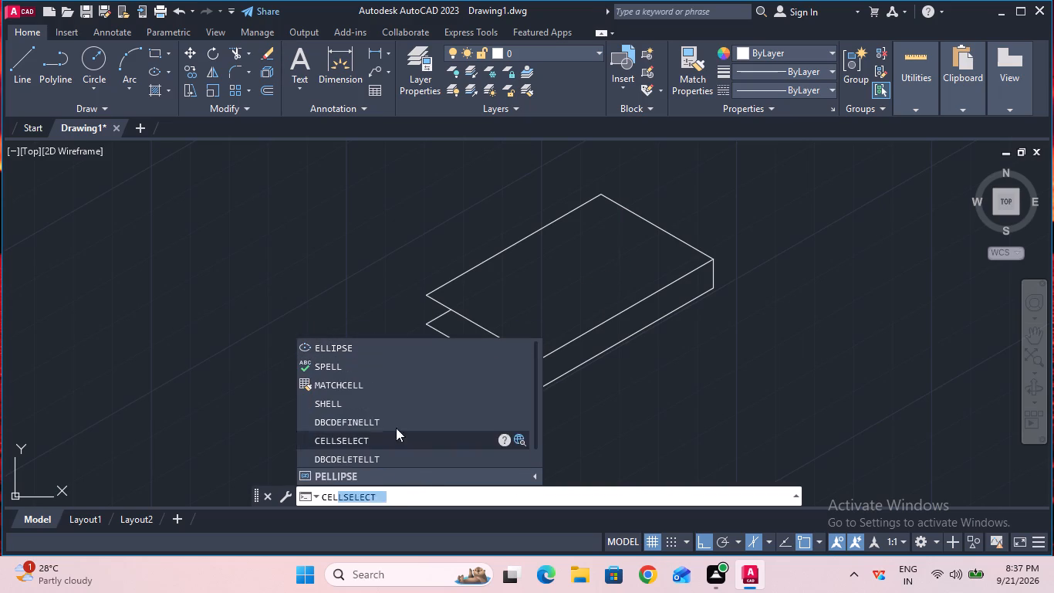
{"action": "left_click", "coordinate": [391, 351]}
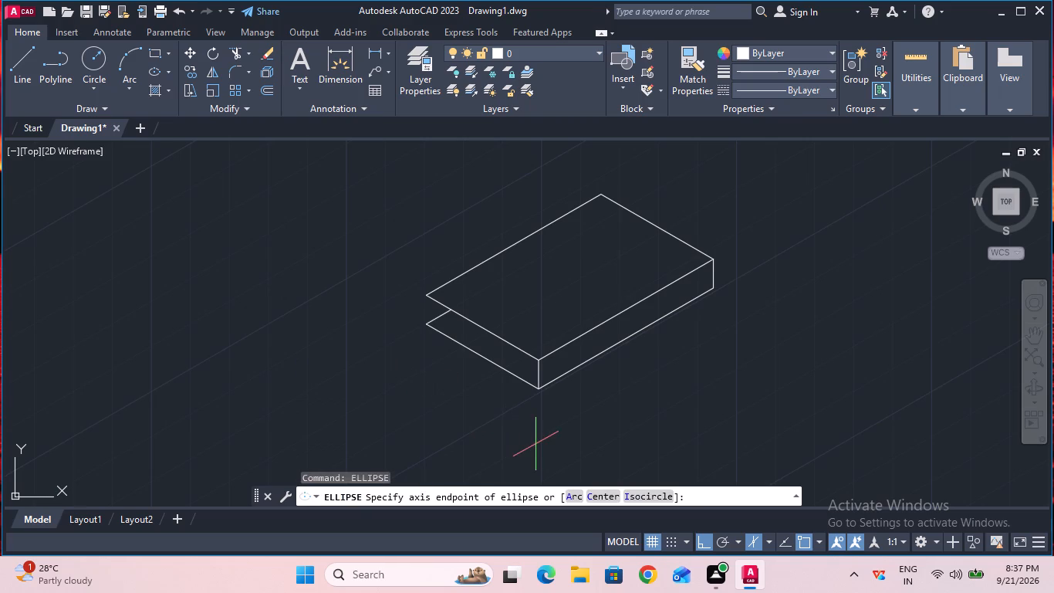
{"action": "left_click", "coordinate": [646, 493]}
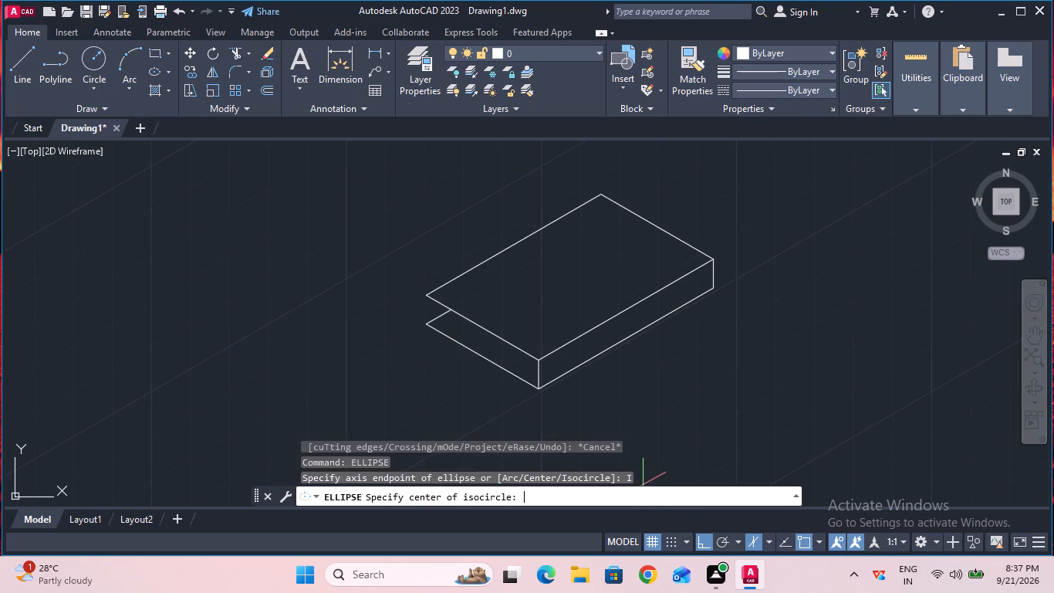
{"action": "left_click", "coordinate": [482, 324]}
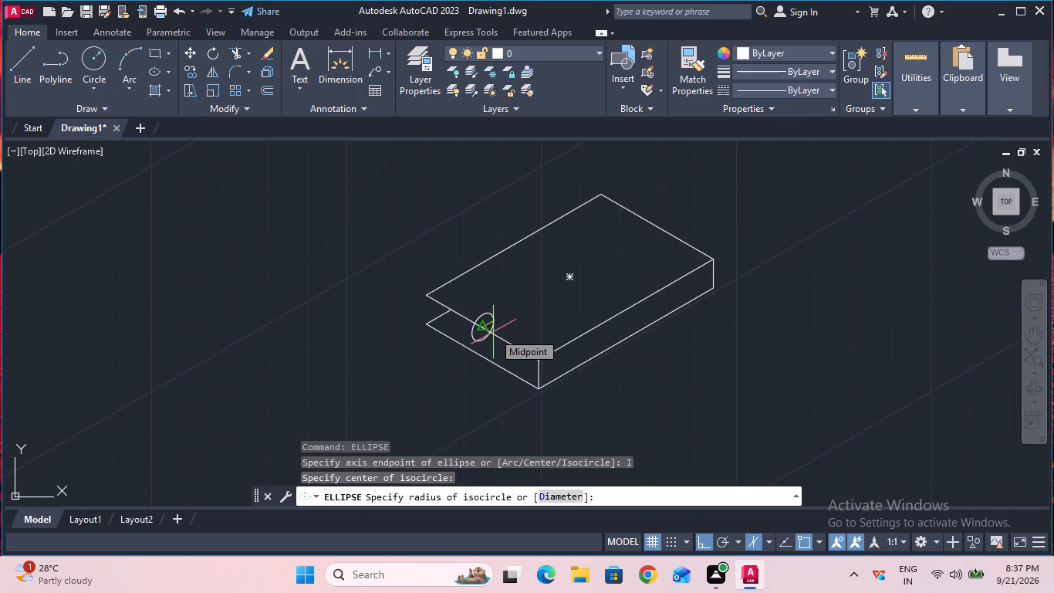
{"action": "key", "text": "F5"}
{"action": "key", "text": "F5"}
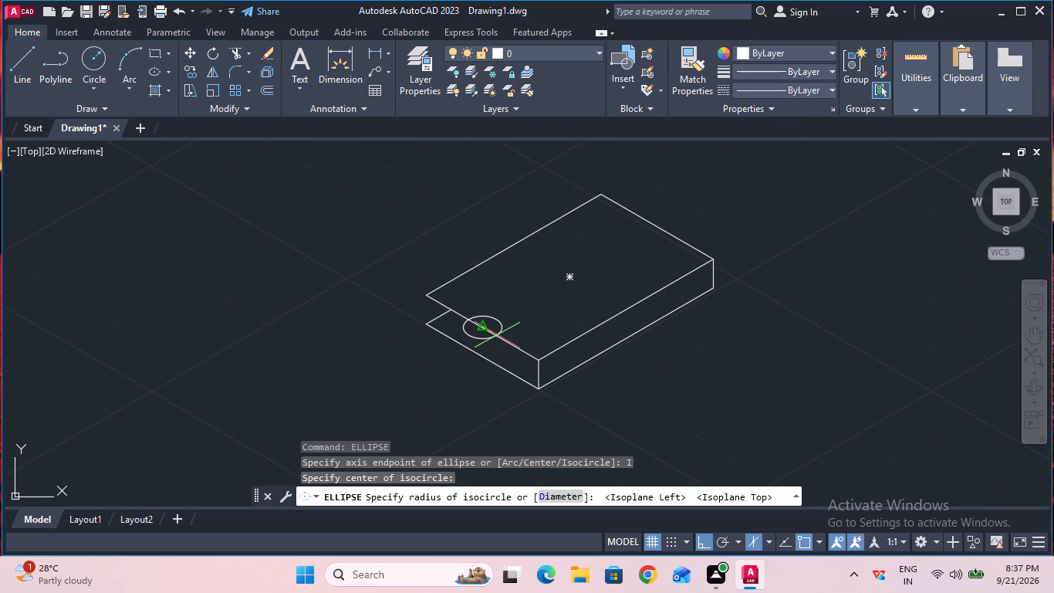
{"action": "key", "text": "8"}
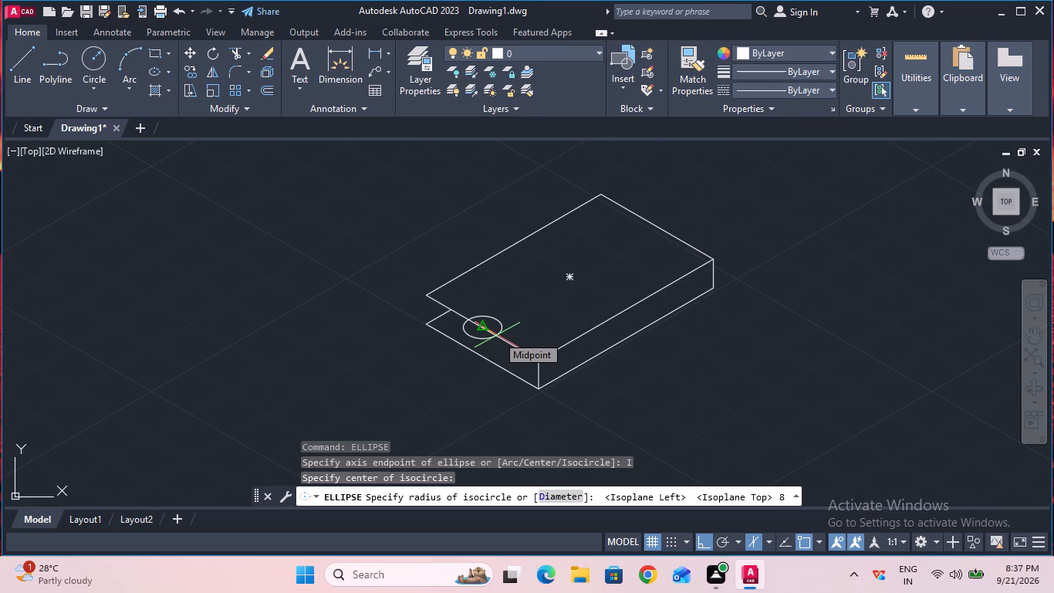
{"action": "key", "text": "Return"}
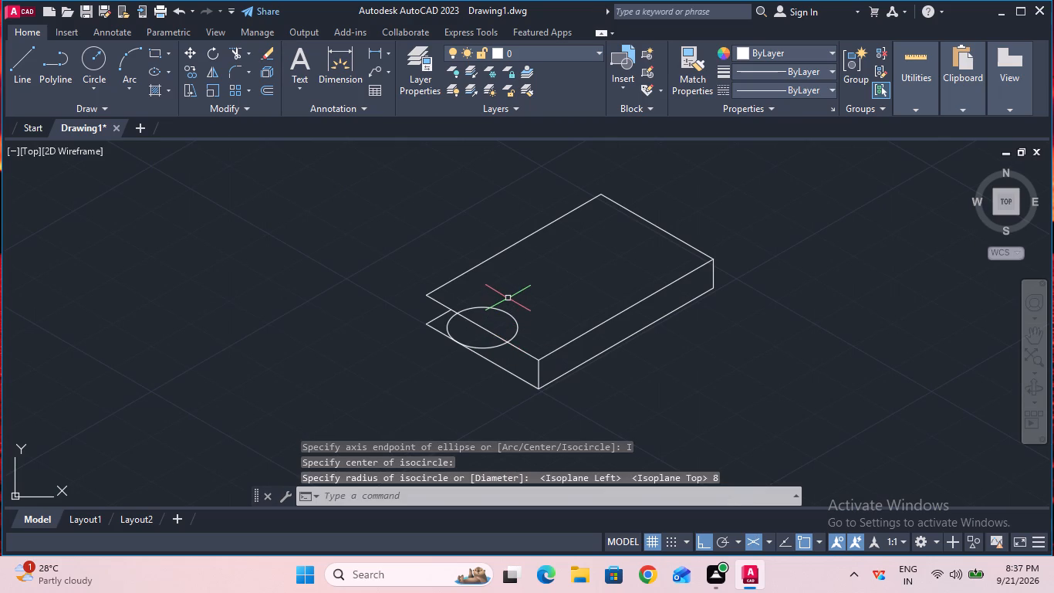
Draw a concentric isocircle of radius 18 at the same midpoint of the upper outline's front-left short edge.
{"action": "left_click", "coordinate": [431, 497]}
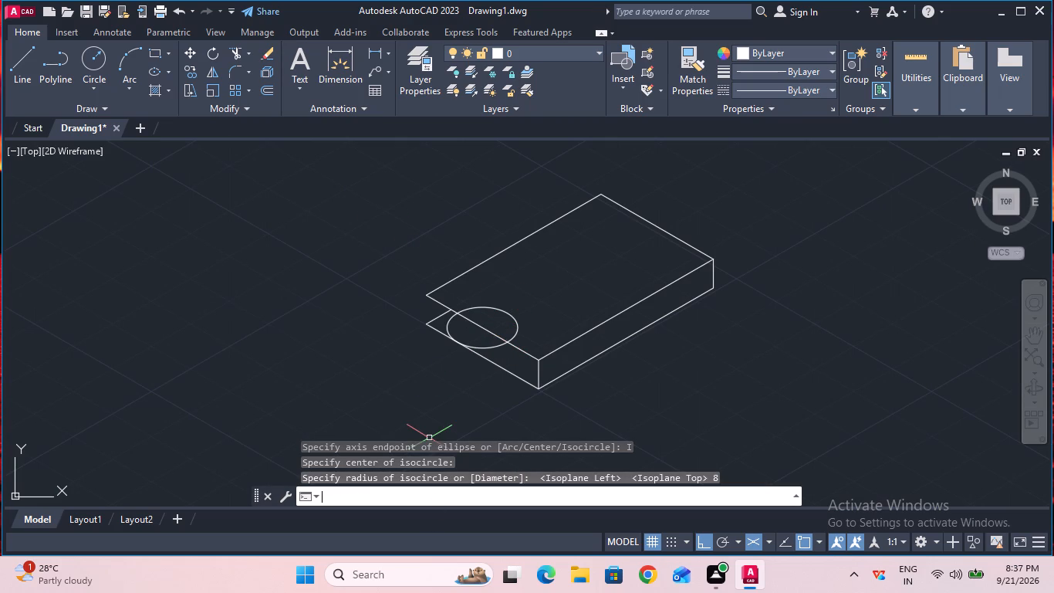
{"action": "type", "text": "ell"}
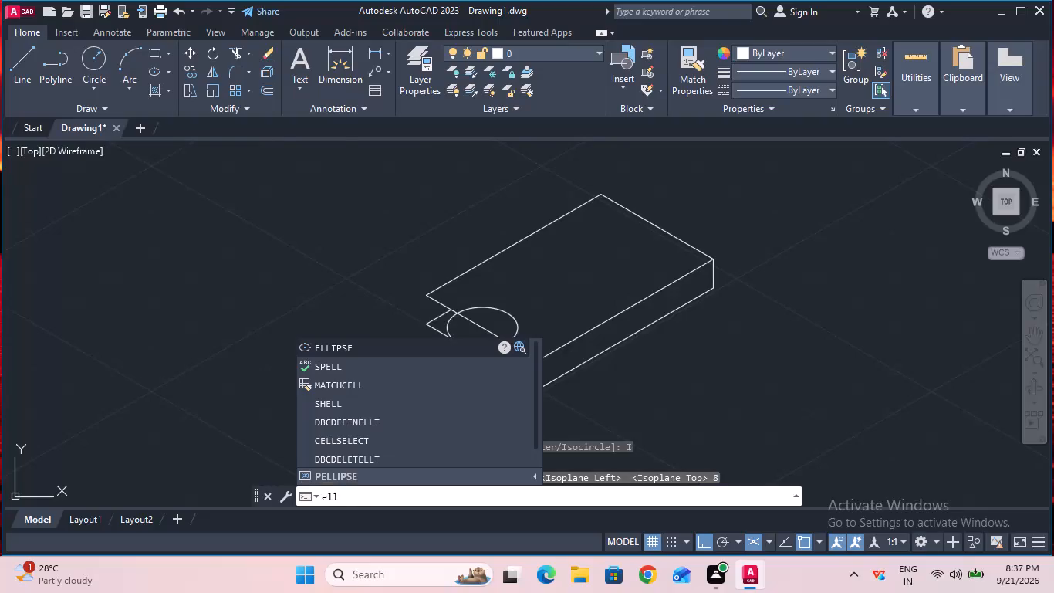
{"action": "left_click", "coordinate": [397, 347]}
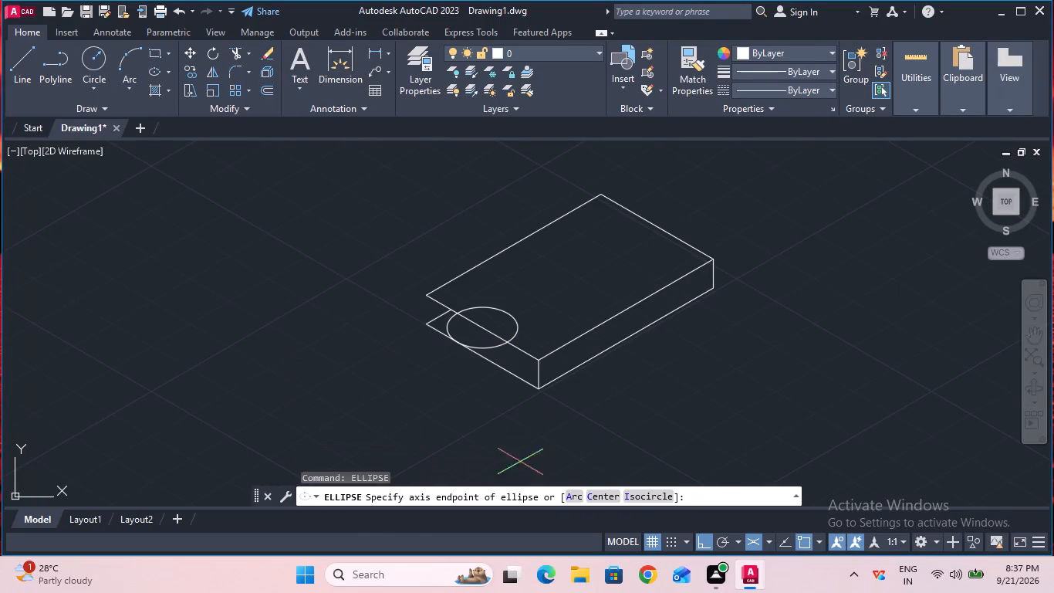
{"action": "left_click", "coordinate": [630, 495]}
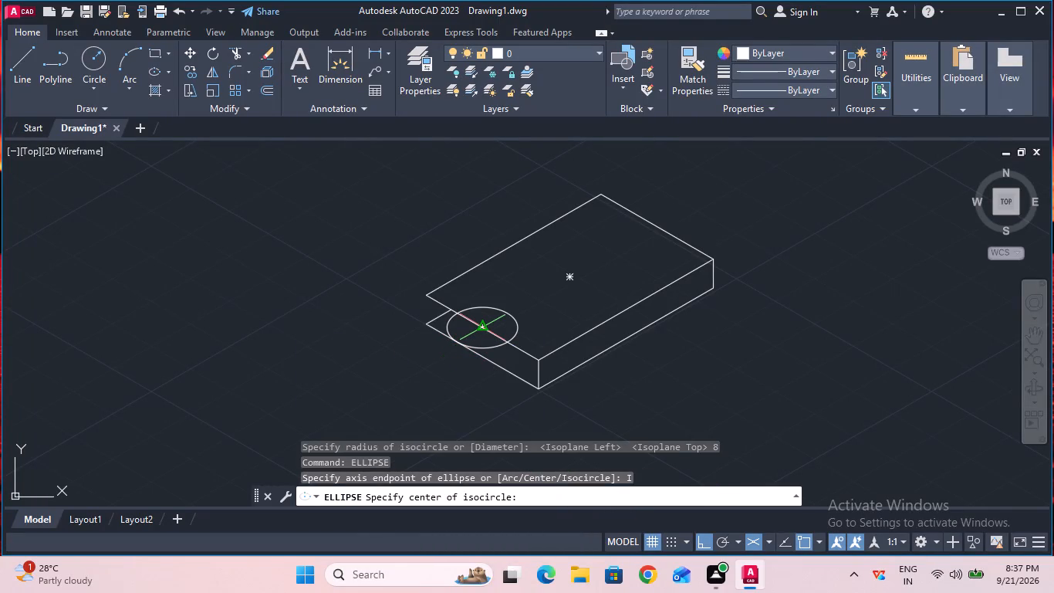
{"action": "left_click", "coordinate": [482, 330]}
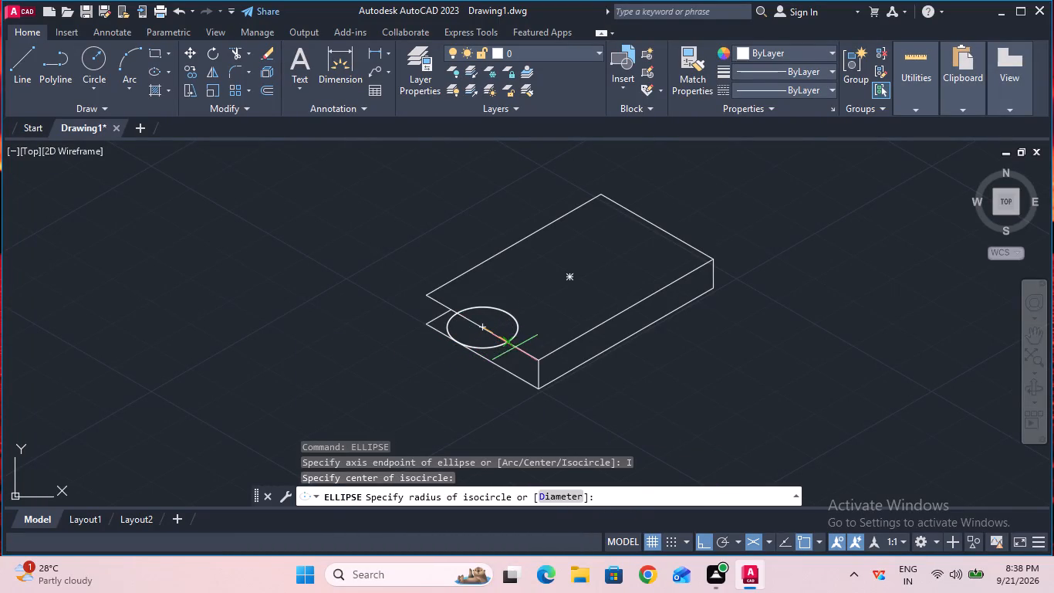
{"action": "type", "text": "18"}
{"action": "key", "text": "Return"}
{"action": "key", "text": "Escape"}
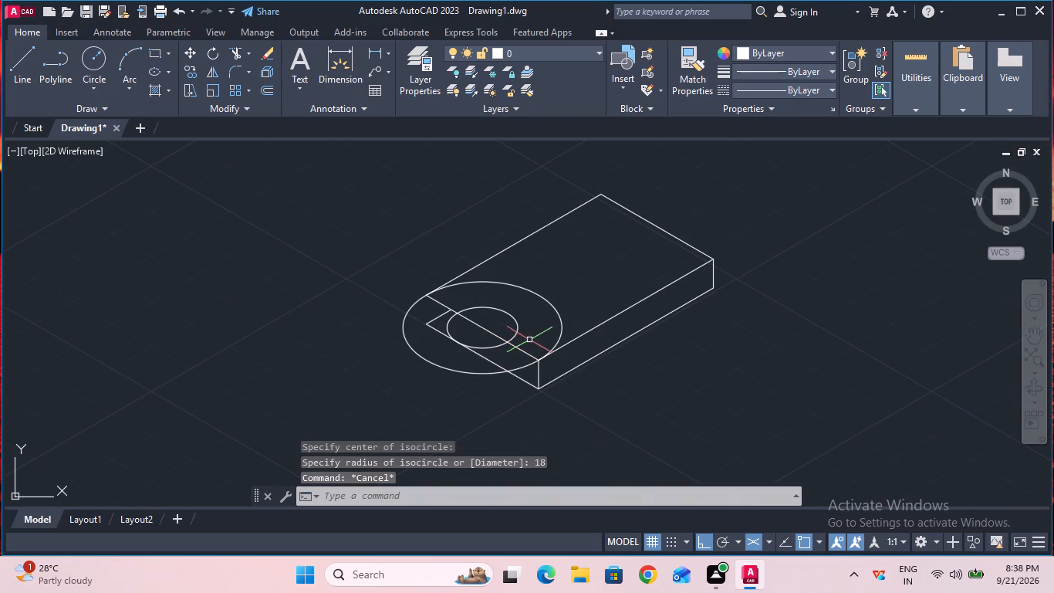
Trim away the front-left short edges of both outlines, the leftover lower corner piece and the large isocircle's inner arc, leaving a rounded end.
{"action": "left_click", "coordinate": [240, 55]}
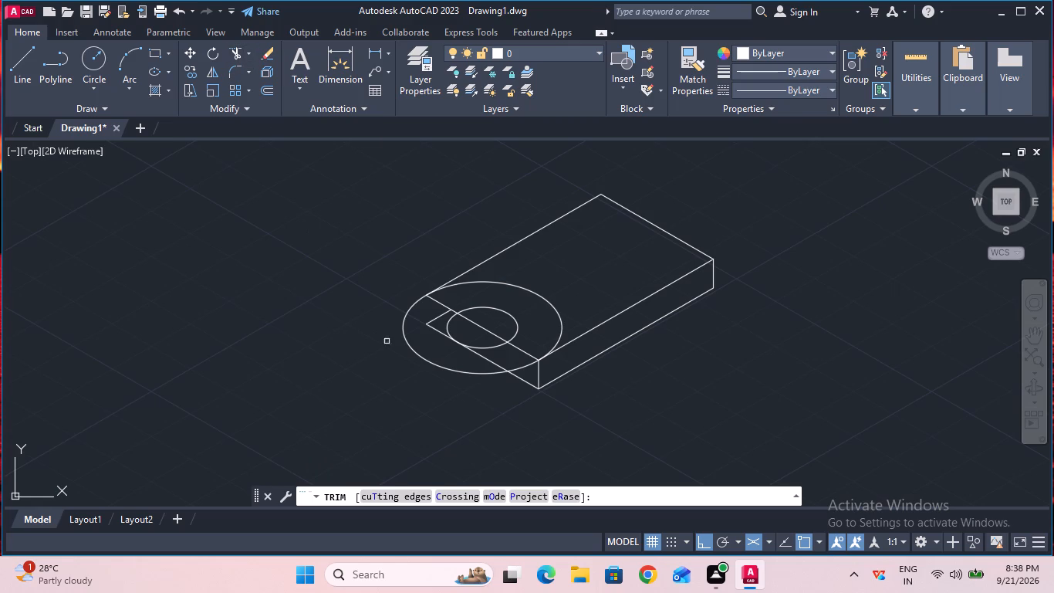
{"action": "left_click", "coordinate": [437, 334]}
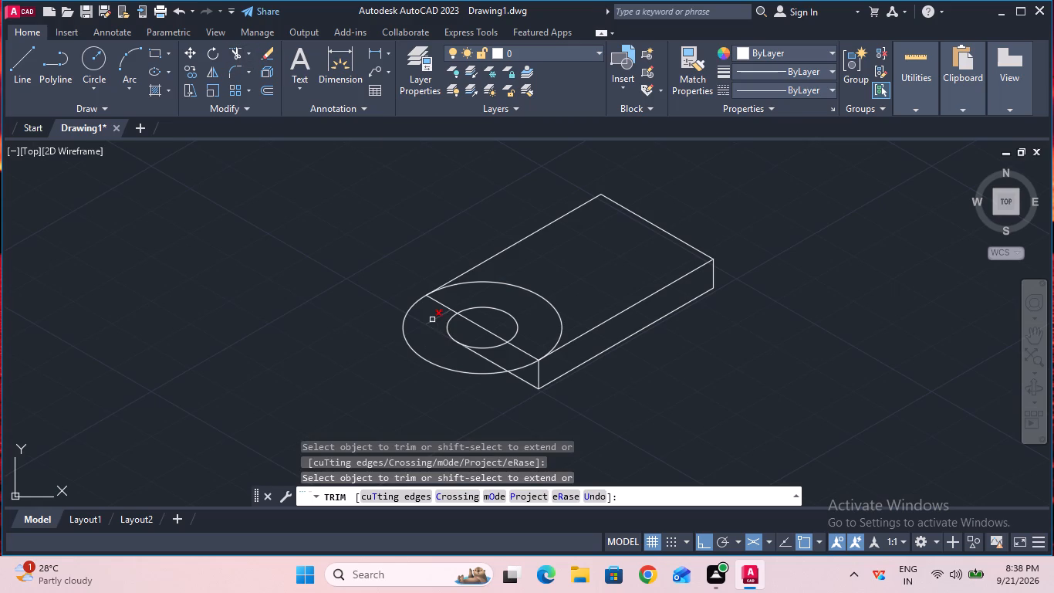
{"action": "left_click", "coordinate": [432, 319]}
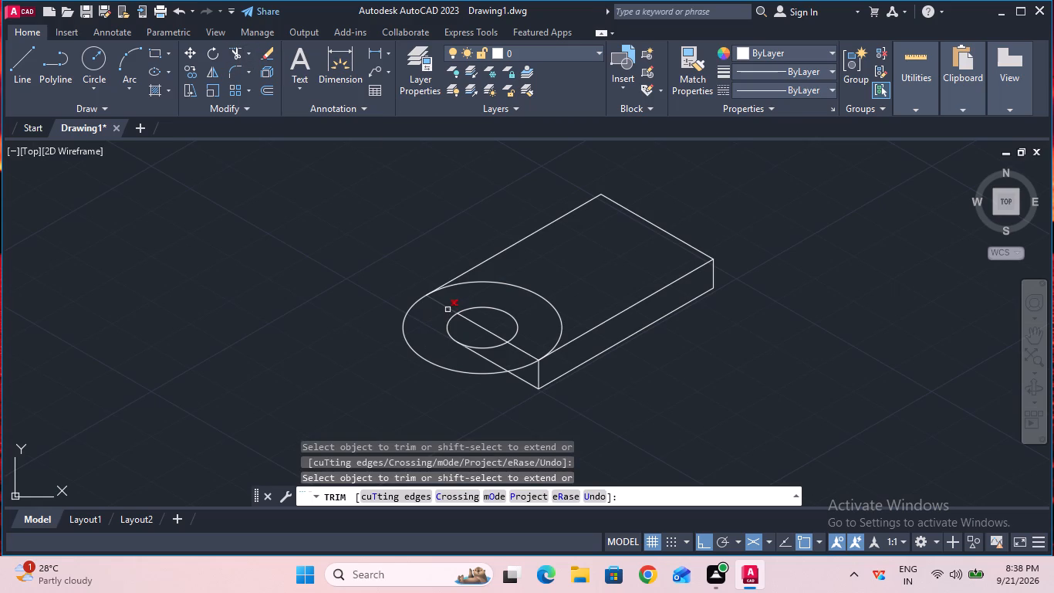
{"action": "left_click", "coordinate": [446, 309]}
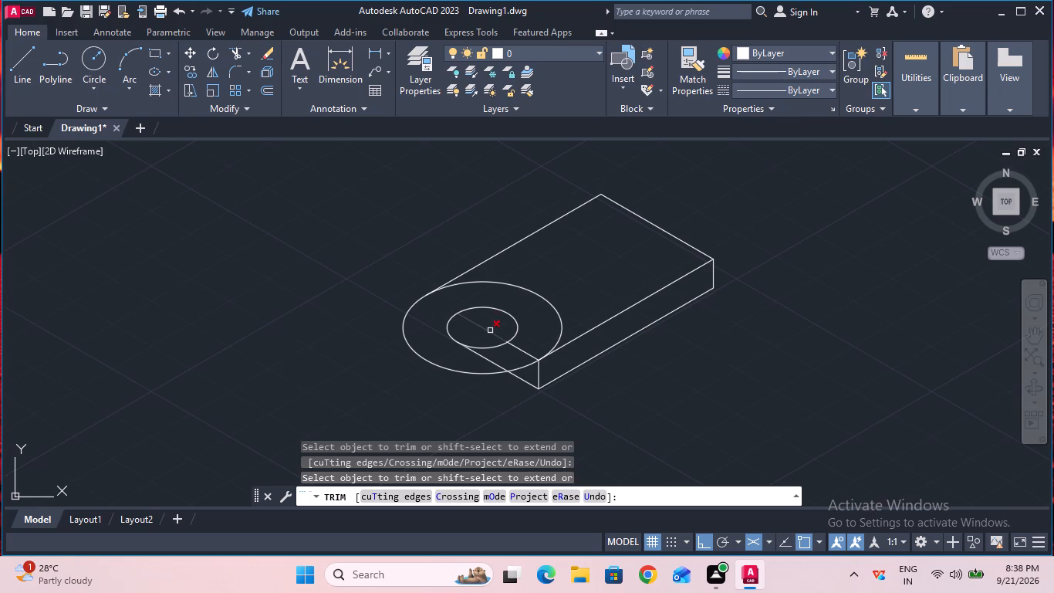
{"action": "left_click", "coordinate": [488, 332]}
{"action": "left_click", "coordinate": [519, 349]}
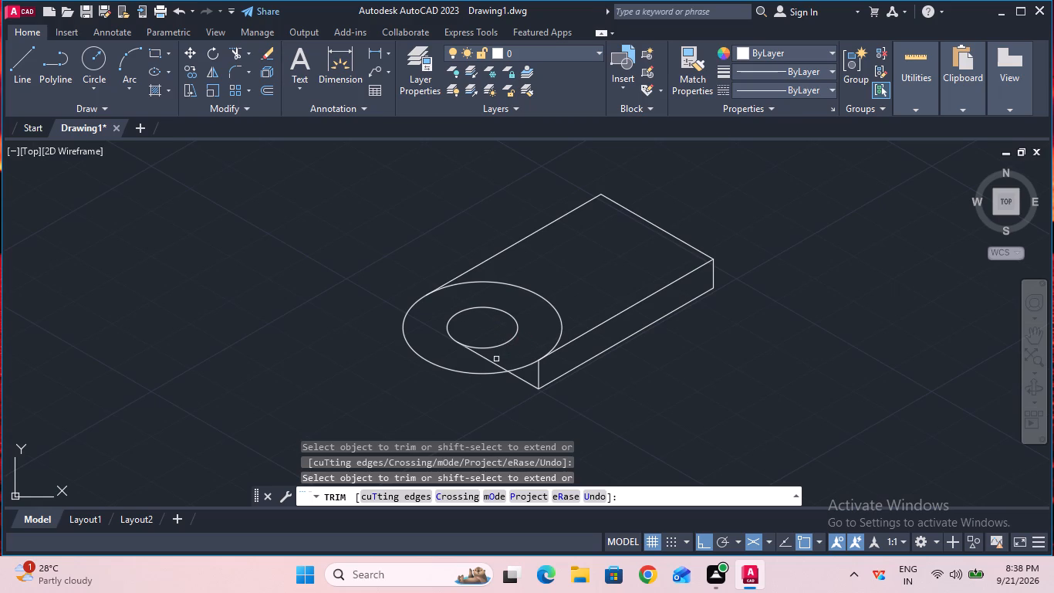
{"action": "left_click", "coordinate": [492, 360]}
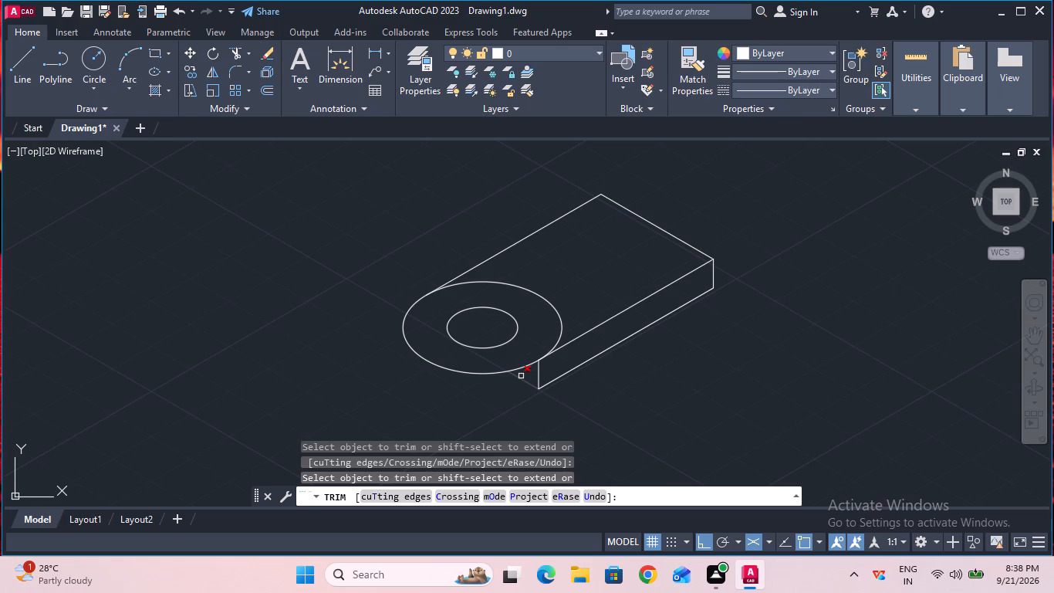
{"action": "left_click", "coordinate": [522, 376]}
{"action": "left_click", "coordinate": [542, 297]}
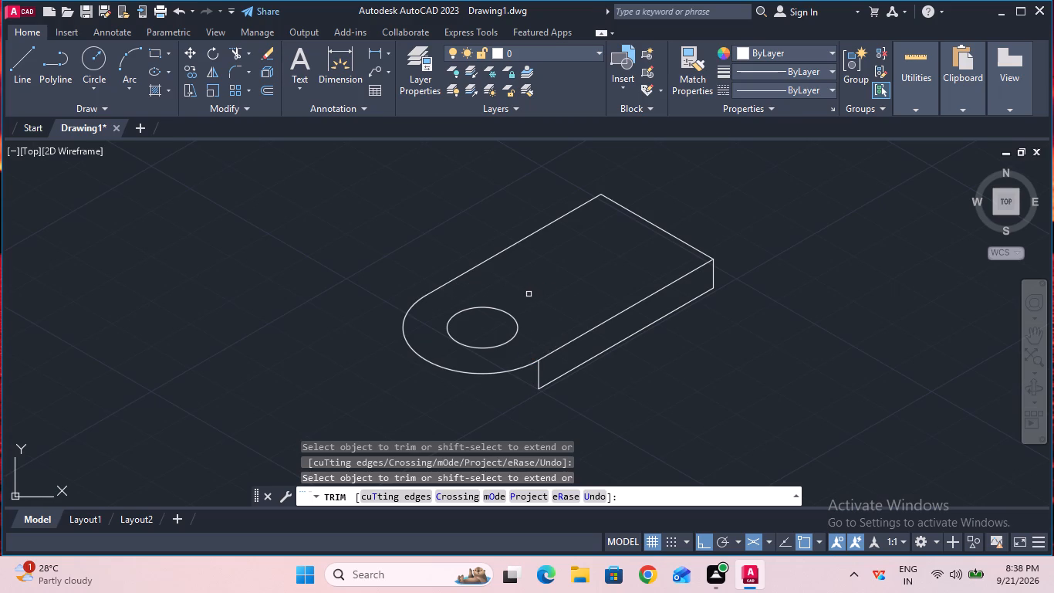
{"action": "key", "text": "Escape"}
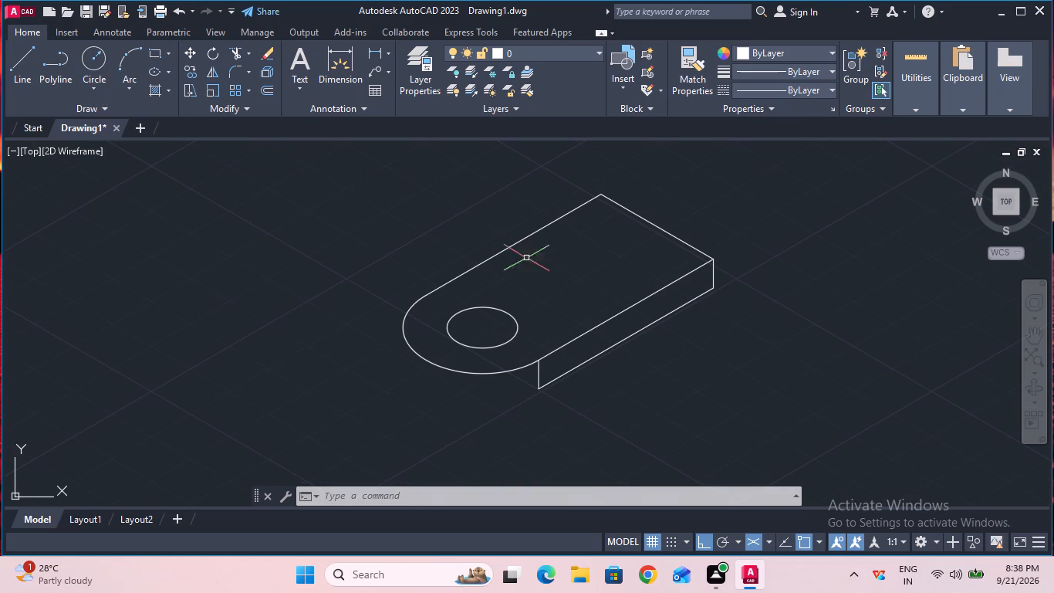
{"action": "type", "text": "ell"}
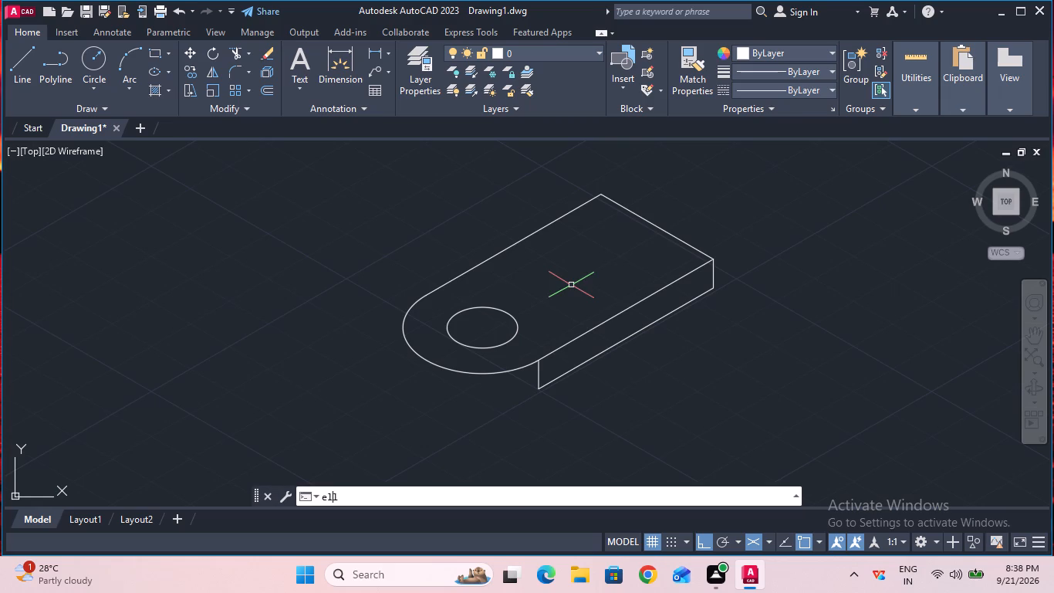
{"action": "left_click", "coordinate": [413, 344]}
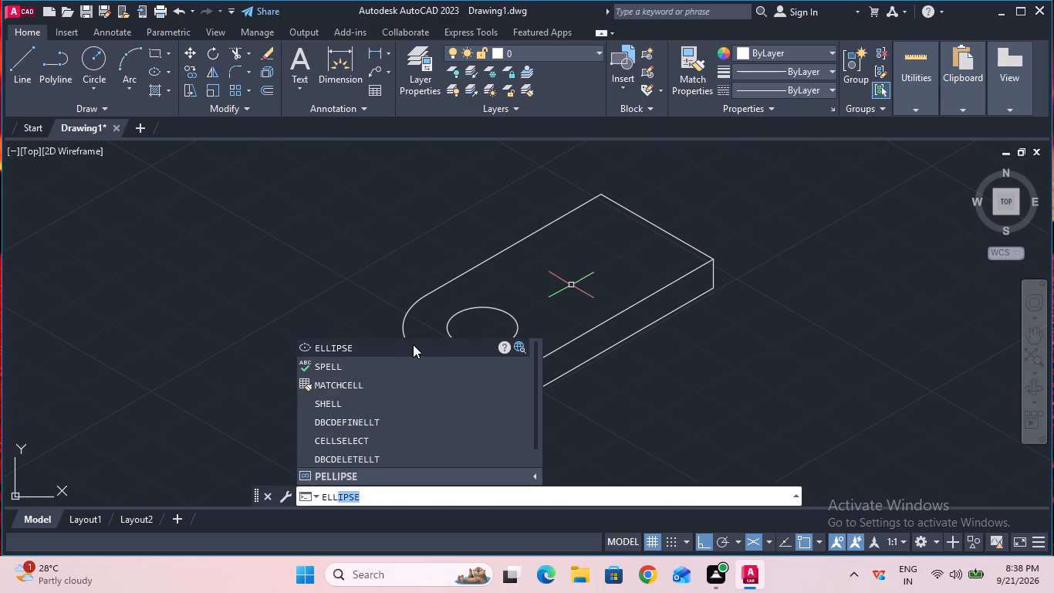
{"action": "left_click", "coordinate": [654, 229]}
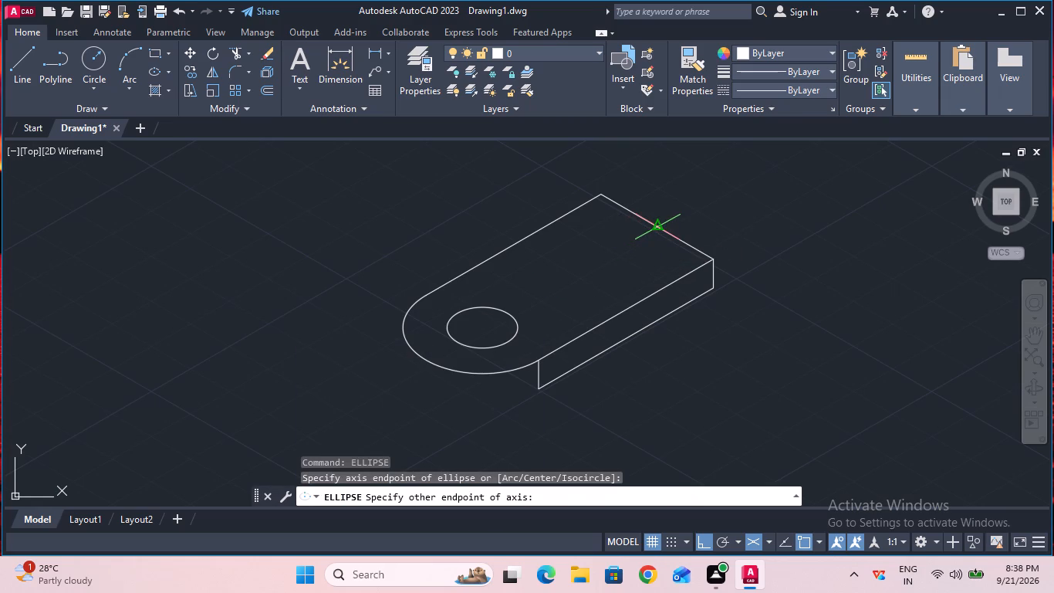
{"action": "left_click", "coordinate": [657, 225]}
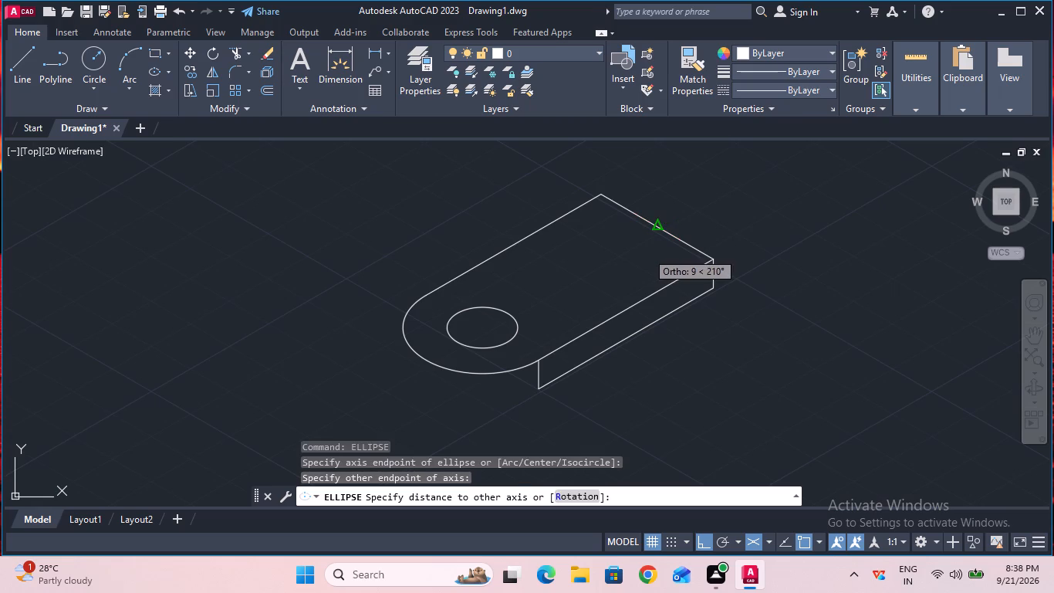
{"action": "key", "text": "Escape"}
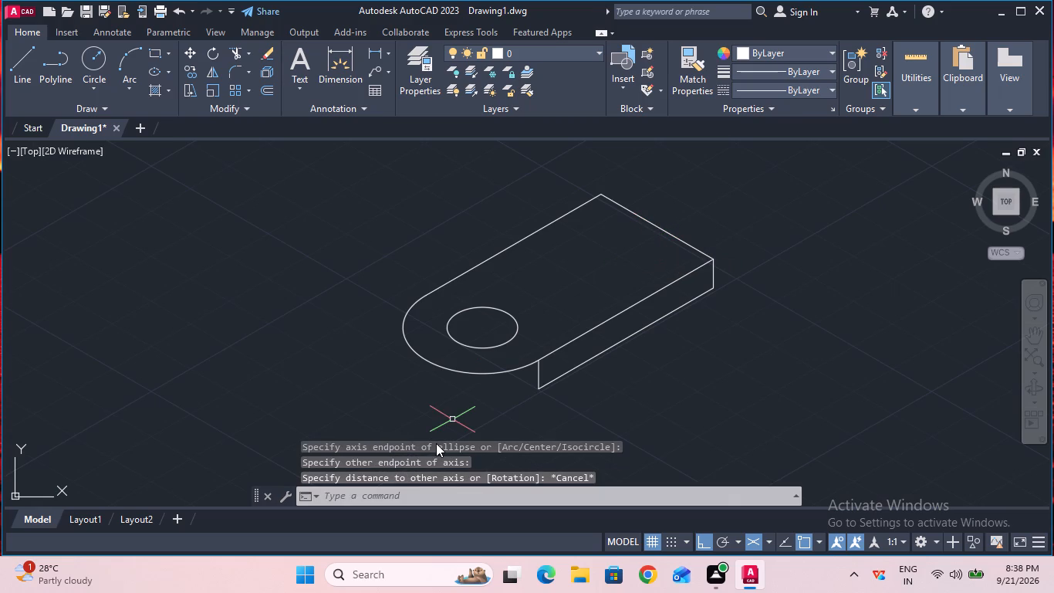
Draw an isocircle of radius 8 centred on the midpoint of the top face's back short edge.
{"action": "type", "text": "ell"}
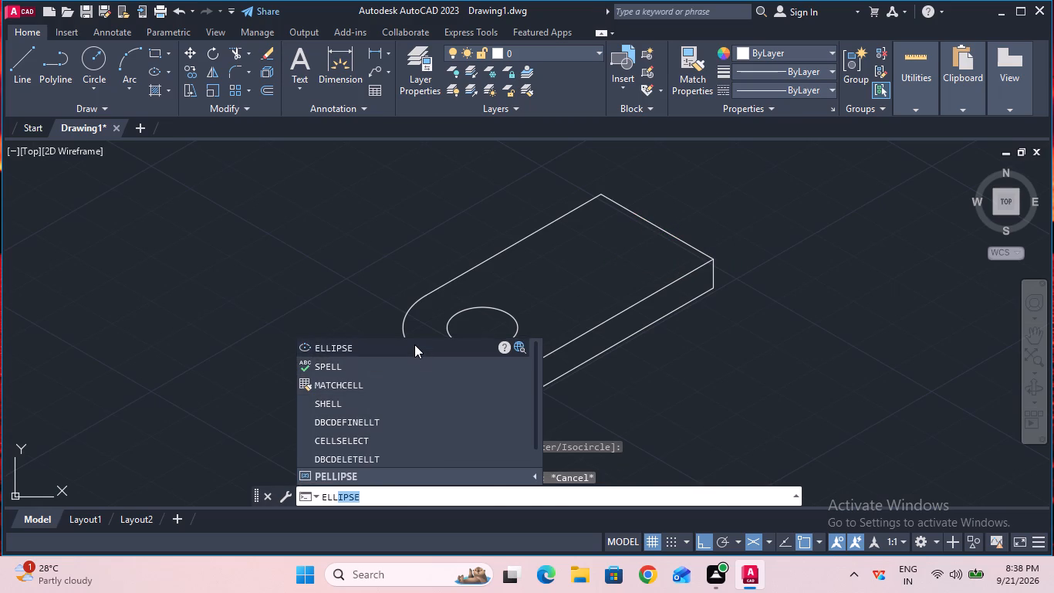
{"action": "left_click", "coordinate": [414, 344]}
{"action": "double_click", "coordinate": [635, 497]}
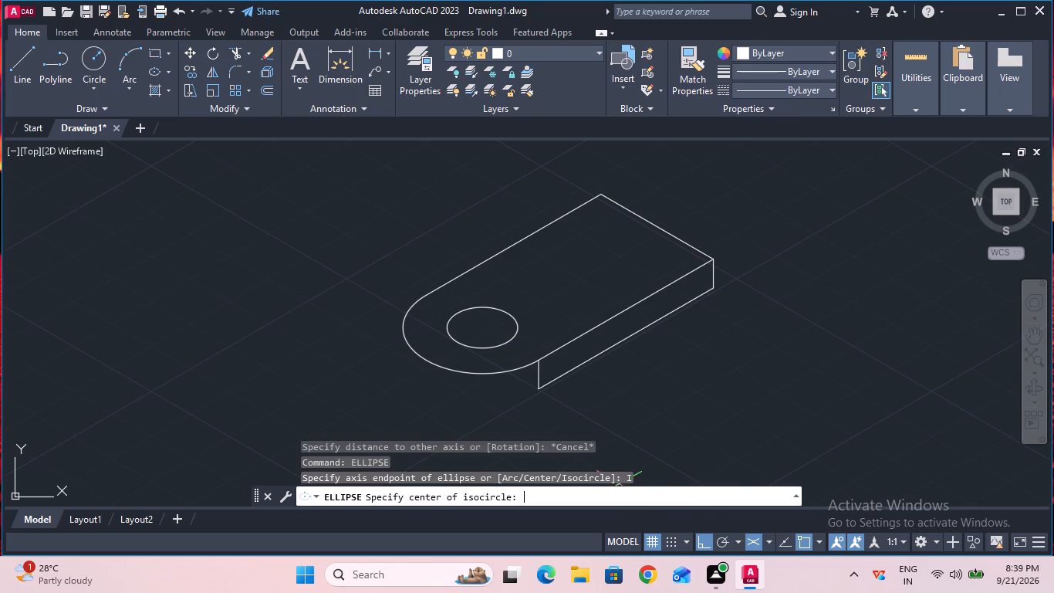
{"action": "left_click", "coordinate": [658, 227]}
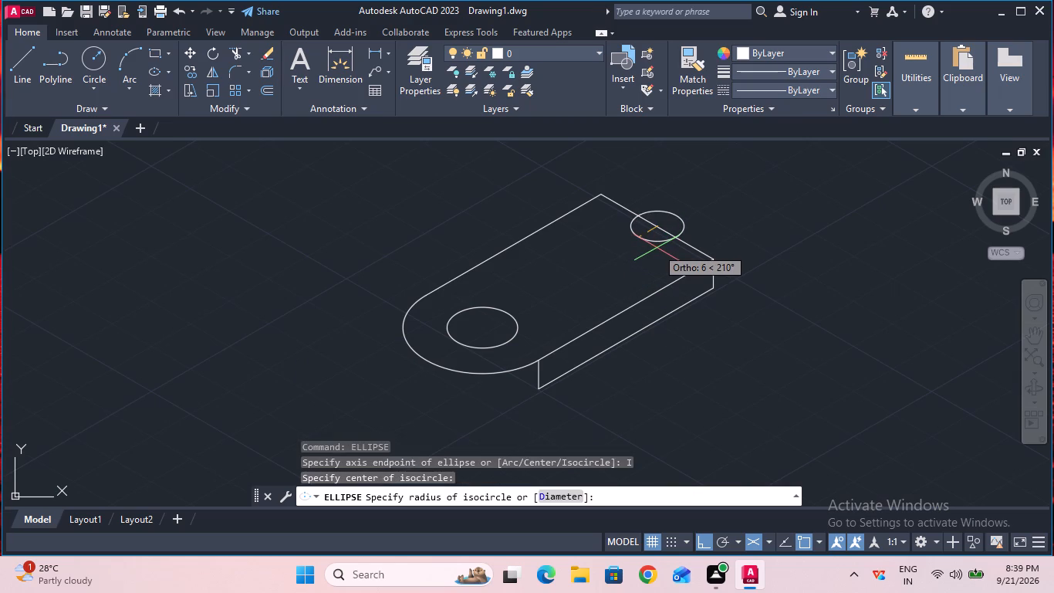
{"action": "key", "text": "8"}
{"action": "key", "text": "Return"}
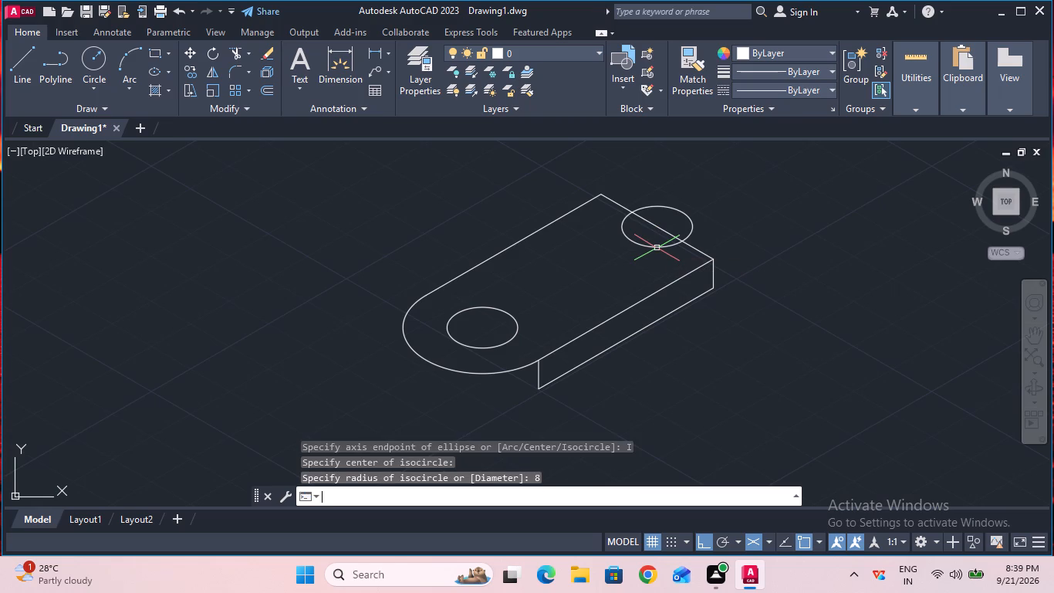
Draw a concentric isocircle of radius 18 centred on the midpoint of the top face's back short edge.
{"action": "left_click", "coordinate": [441, 502]}
{"action": "type", "text": "elli"}
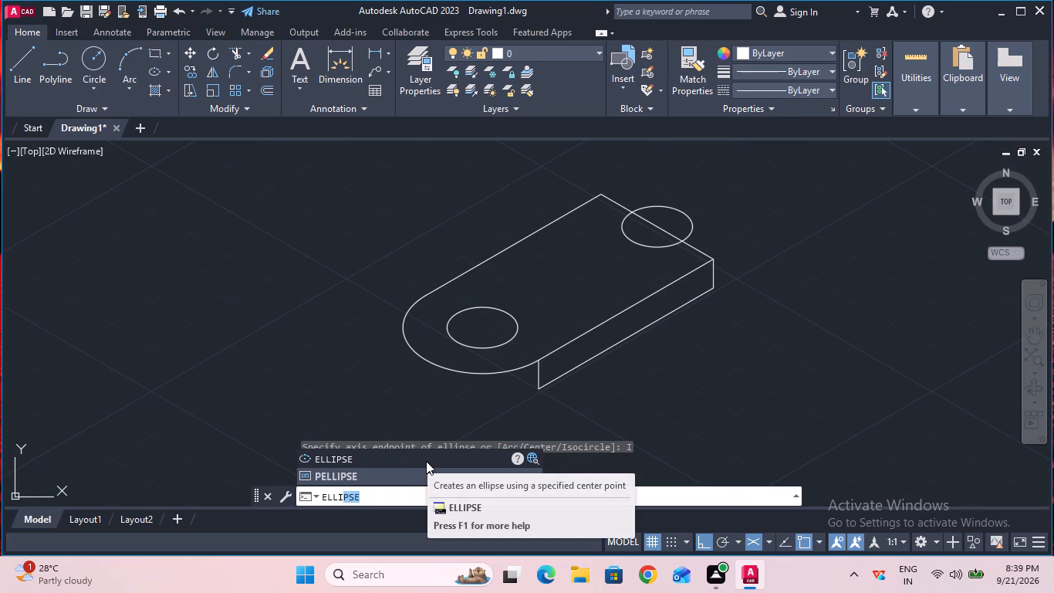
{"action": "left_click", "coordinate": [426, 460]}
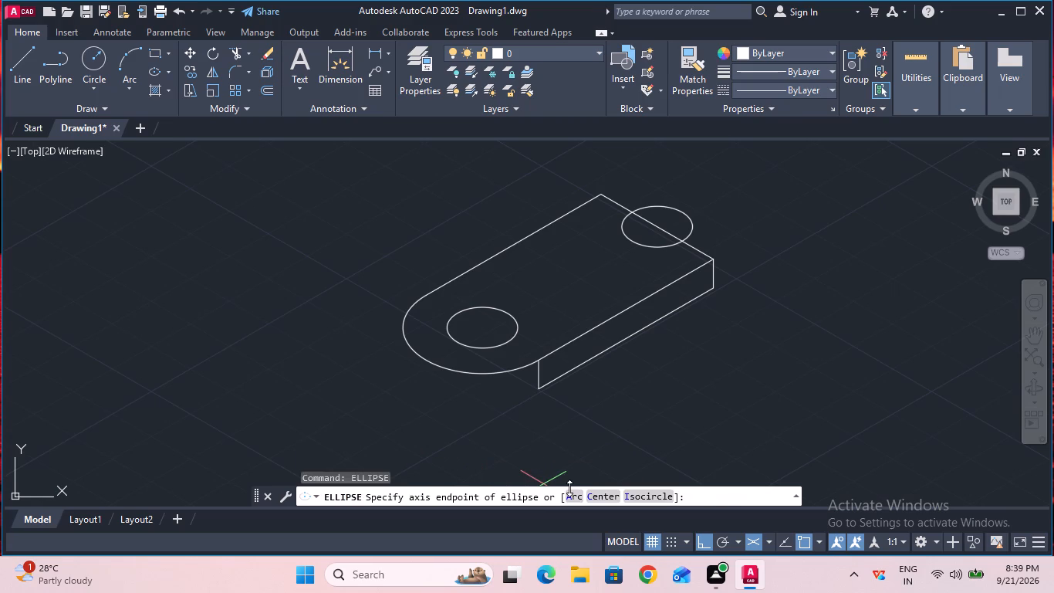
{"action": "left_click", "coordinate": [637, 496]}
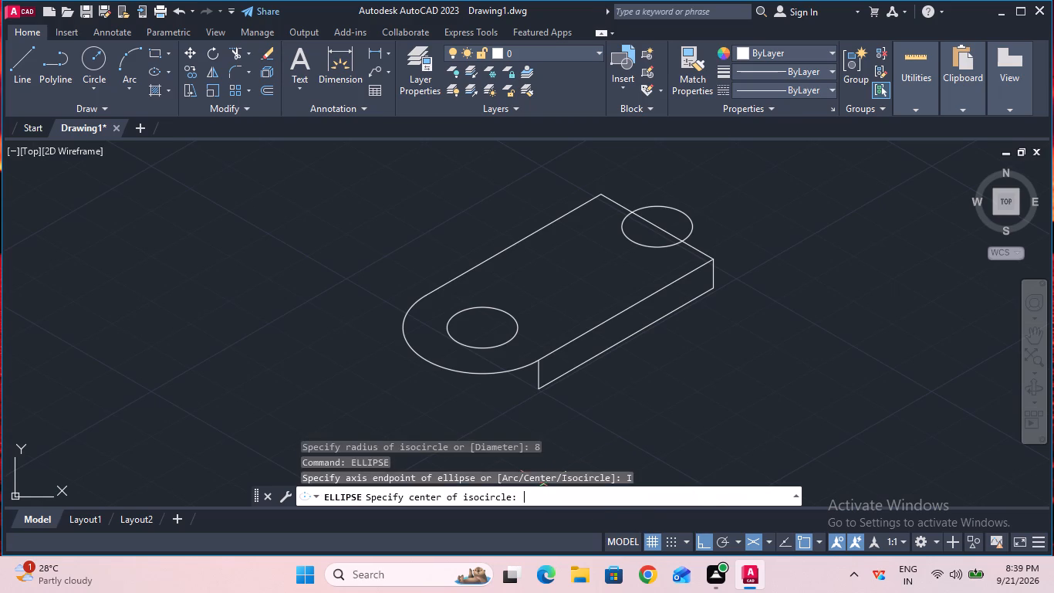
{"action": "left_click", "coordinate": [658, 227]}
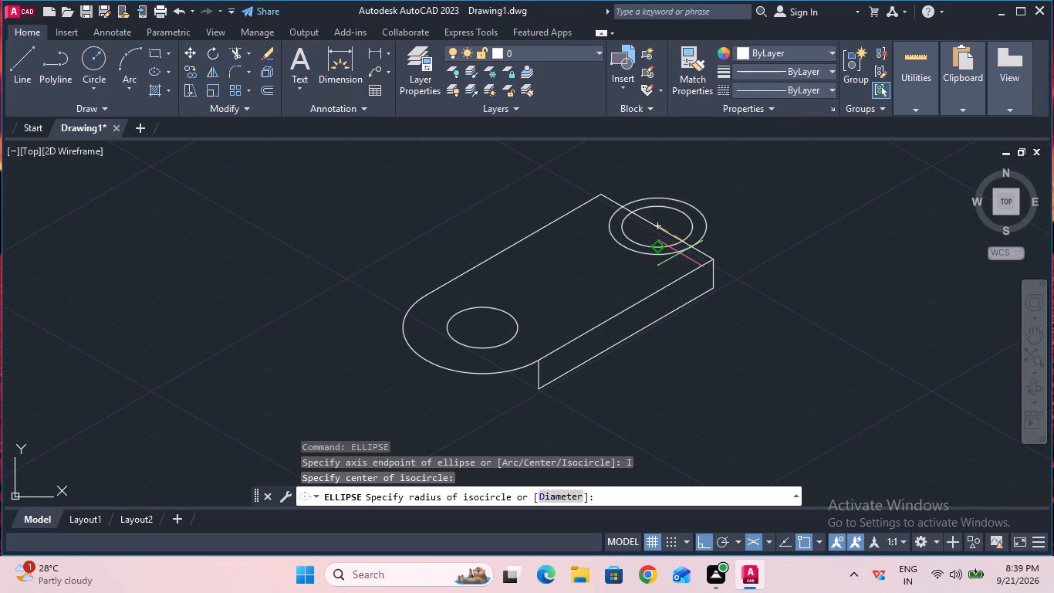
{"action": "key", "text": "1"}
{"action": "key", "text": "8"}
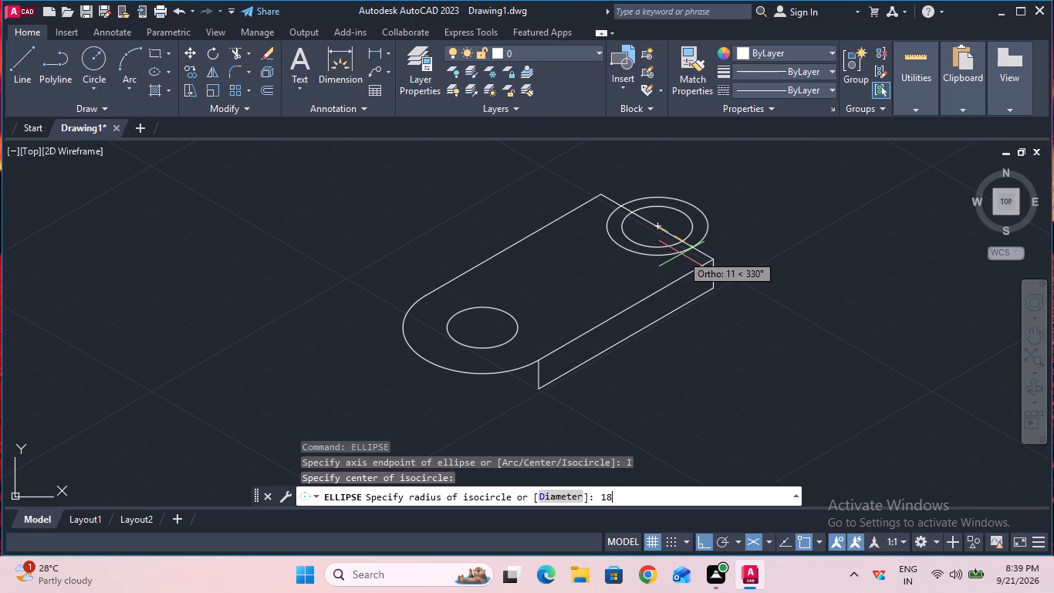
{"action": "key", "text": "Return"}
{"action": "key", "text": "Escape"}
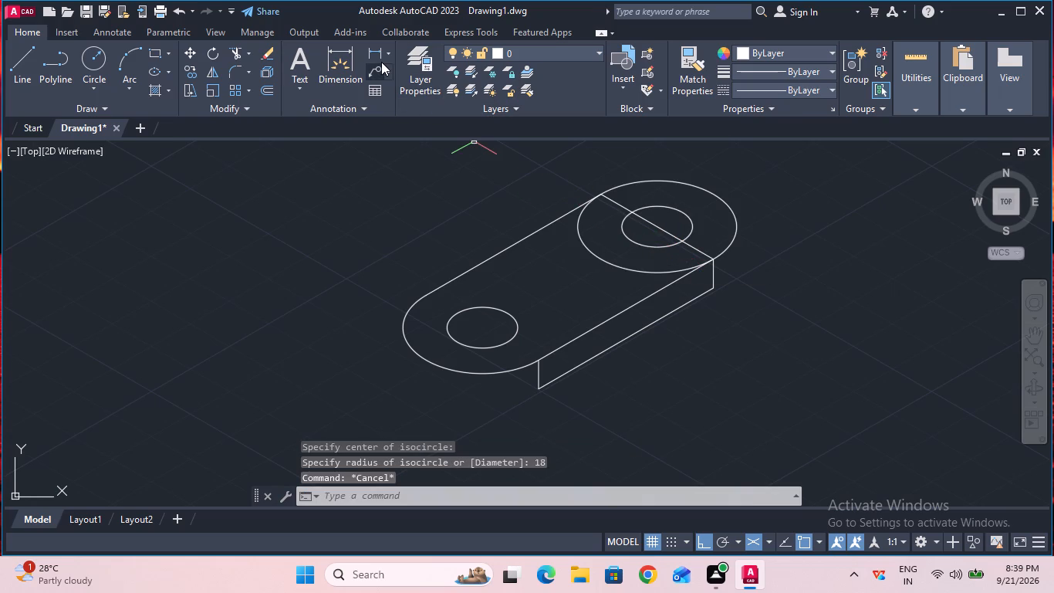
Trim away the large back isocircle's inner arc and all of the top face's back short edge, leaving a rounded end.
{"action": "left_click", "coordinate": [231, 49]}
{"action": "left_click", "coordinate": [591, 254]}
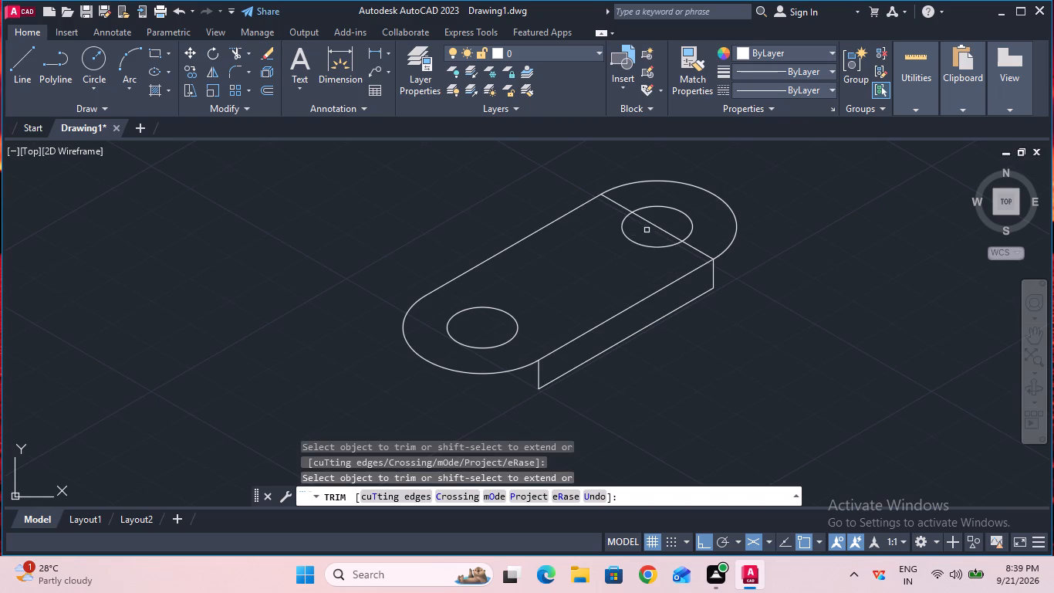
{"action": "left_click", "coordinate": [654, 225]}
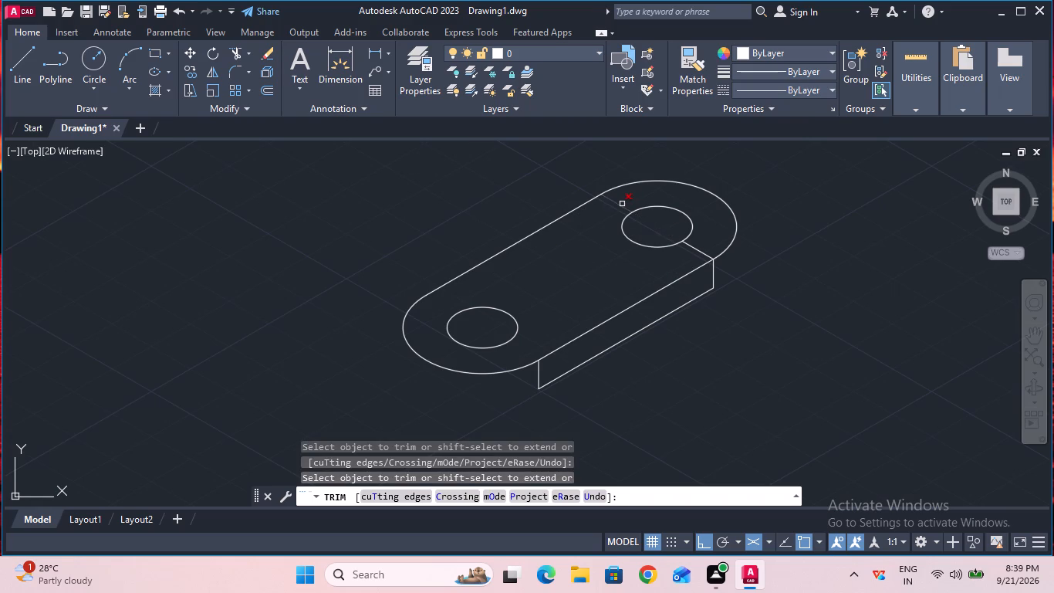
{"action": "left_click", "coordinate": [622, 204]}
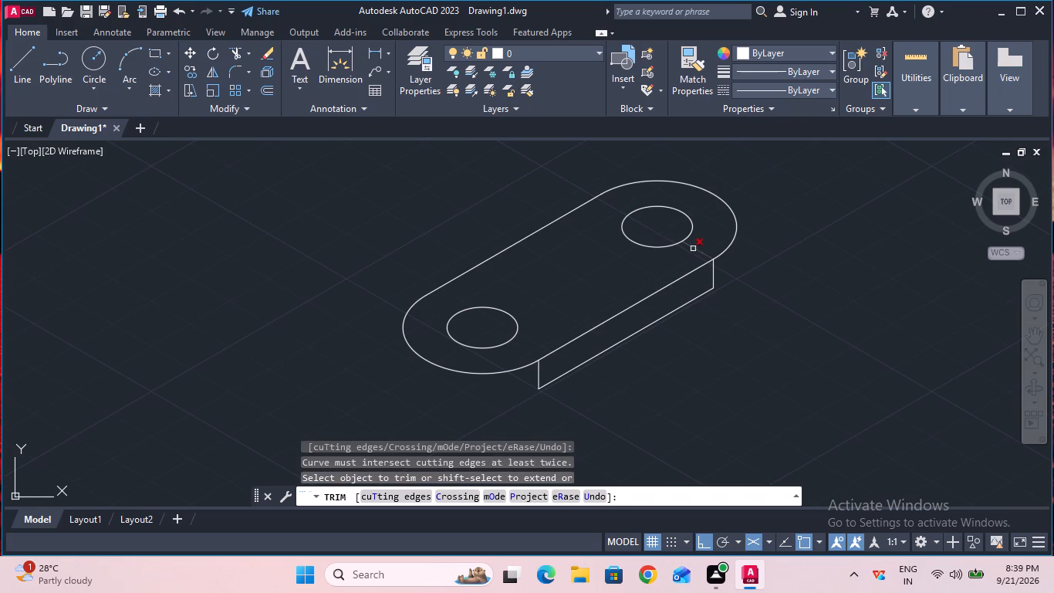
{"action": "left_click", "coordinate": [693, 249]}
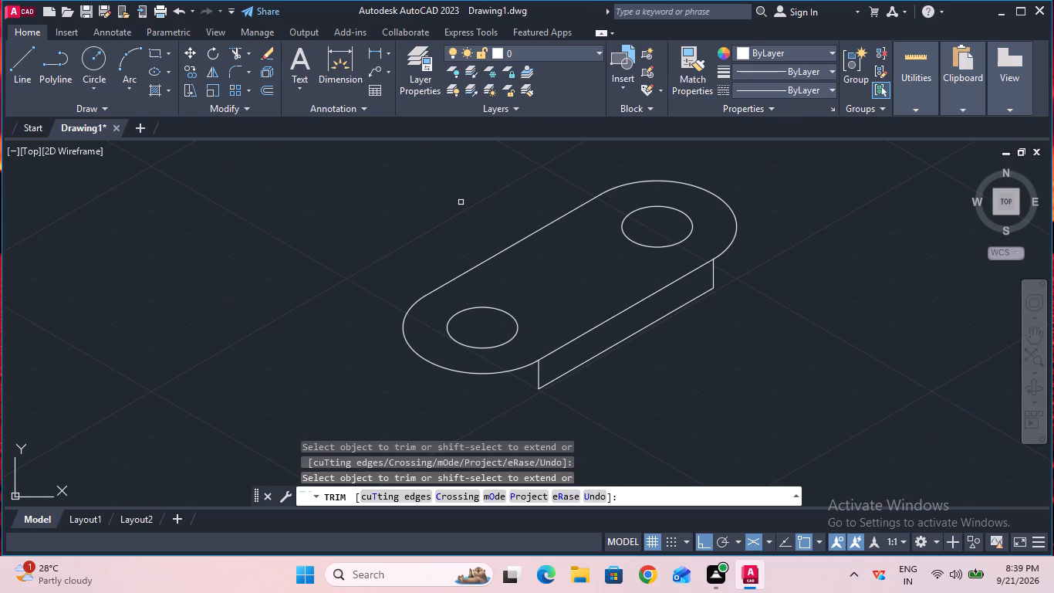
{"action": "key", "text": "Escape"}
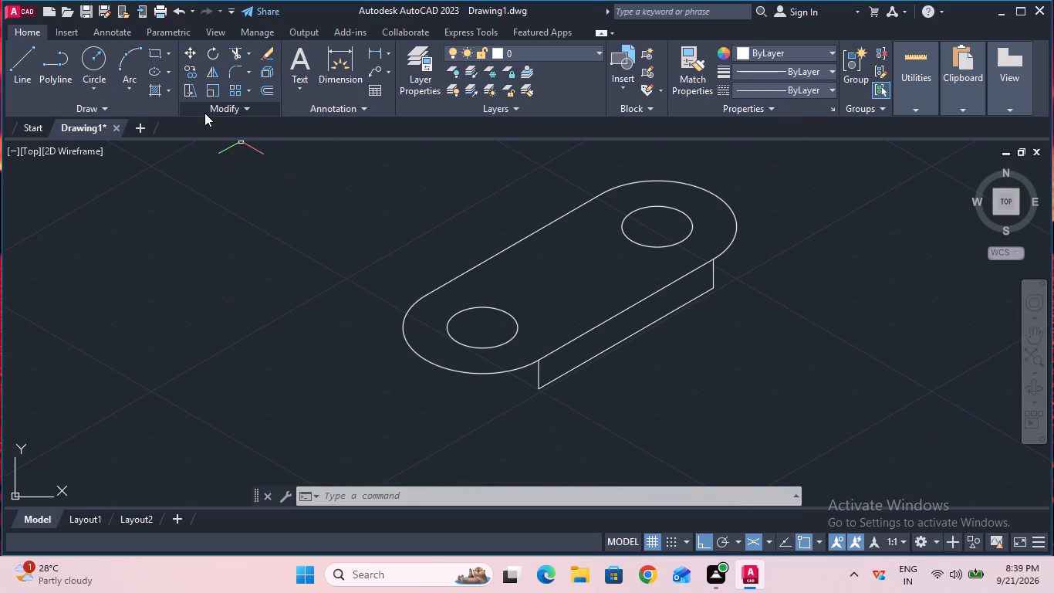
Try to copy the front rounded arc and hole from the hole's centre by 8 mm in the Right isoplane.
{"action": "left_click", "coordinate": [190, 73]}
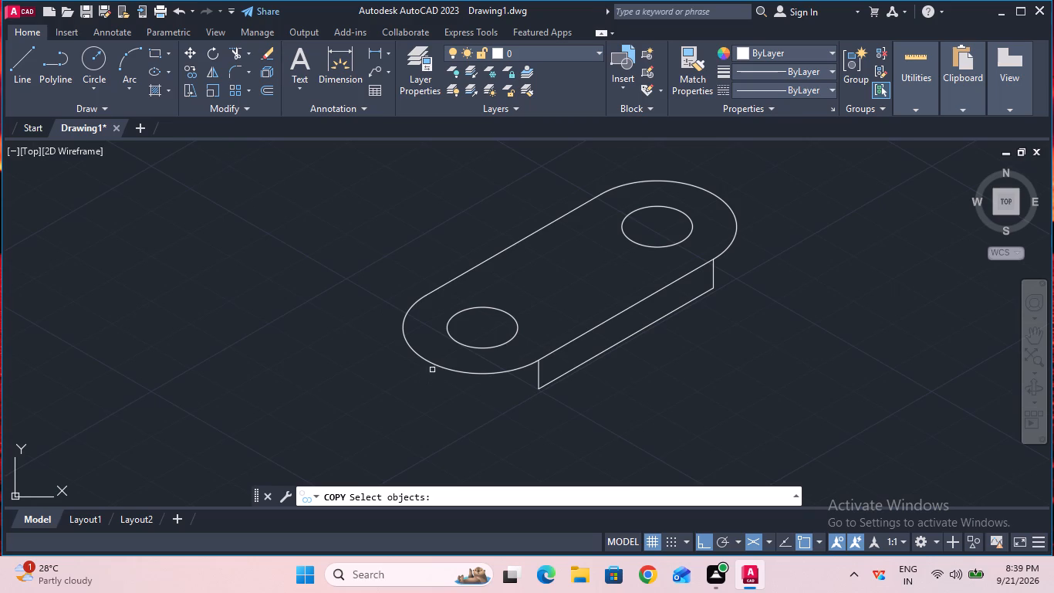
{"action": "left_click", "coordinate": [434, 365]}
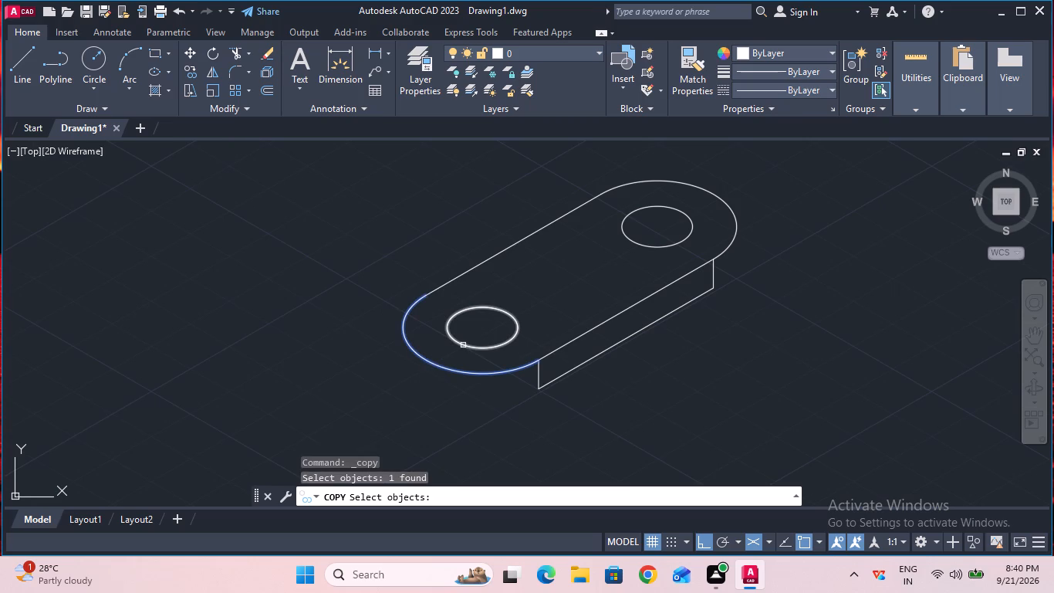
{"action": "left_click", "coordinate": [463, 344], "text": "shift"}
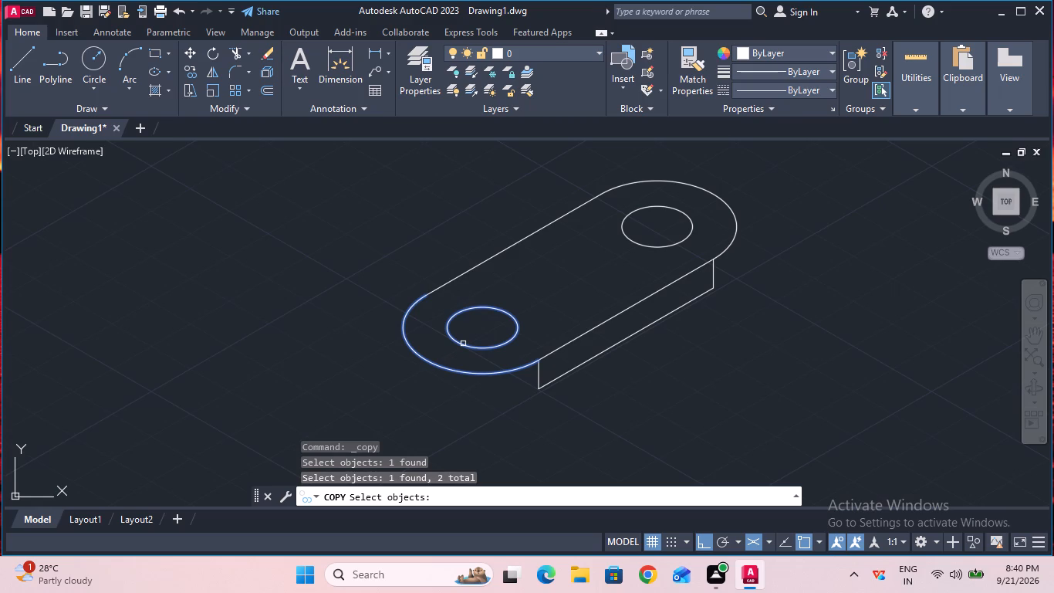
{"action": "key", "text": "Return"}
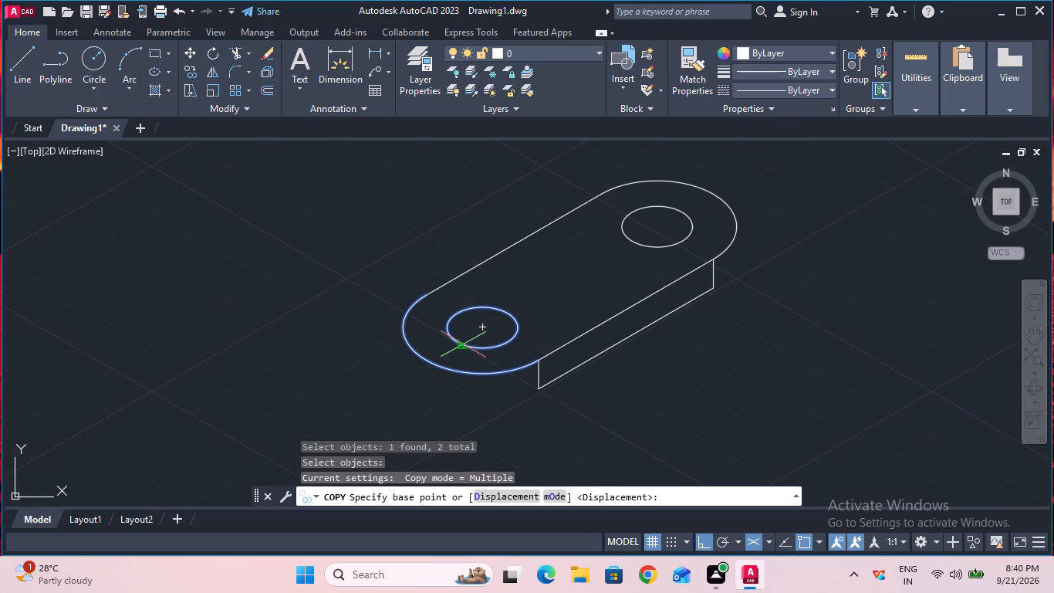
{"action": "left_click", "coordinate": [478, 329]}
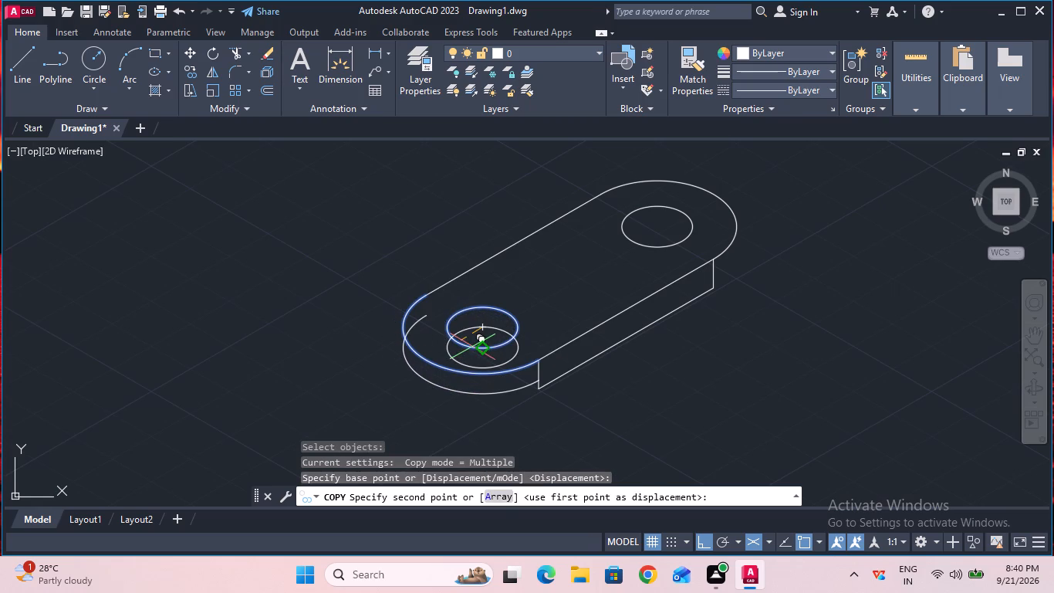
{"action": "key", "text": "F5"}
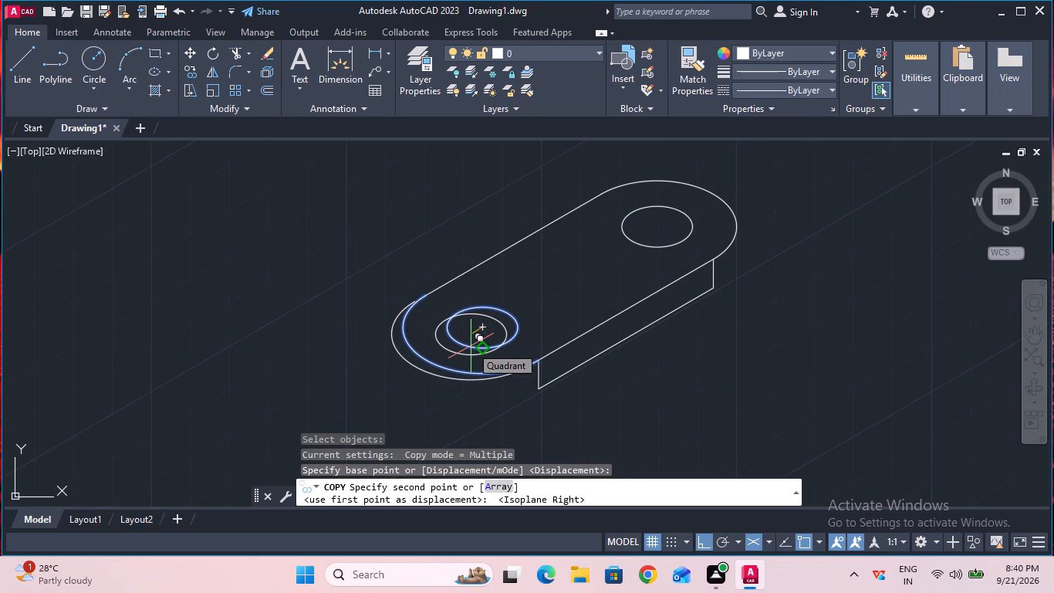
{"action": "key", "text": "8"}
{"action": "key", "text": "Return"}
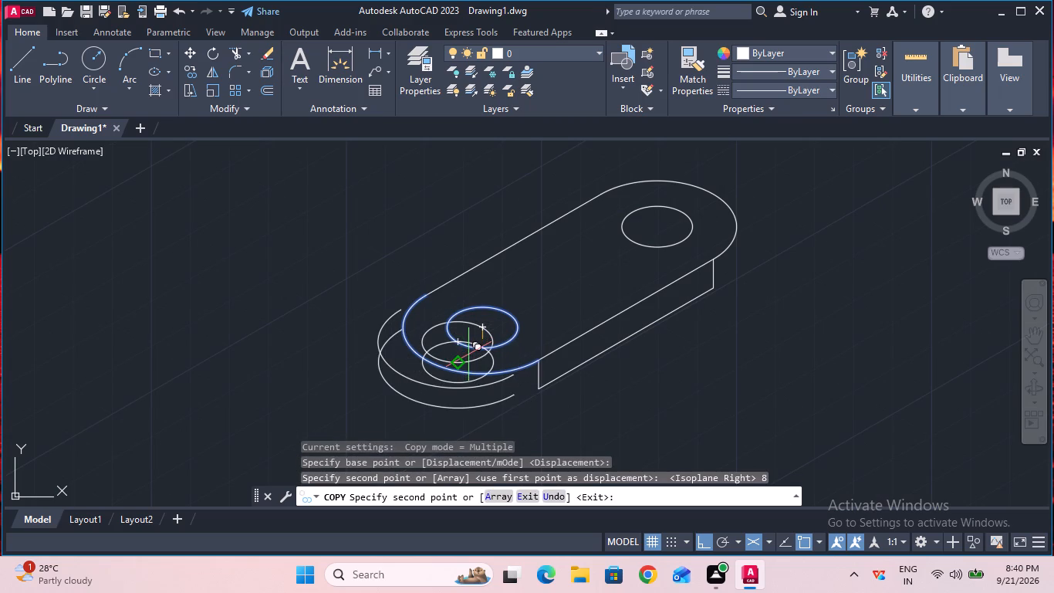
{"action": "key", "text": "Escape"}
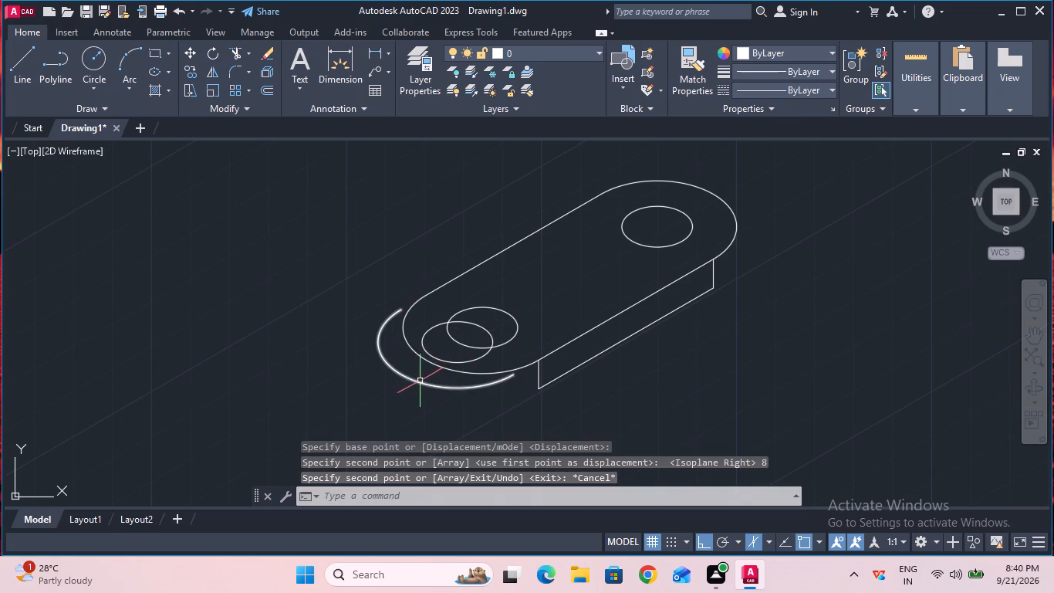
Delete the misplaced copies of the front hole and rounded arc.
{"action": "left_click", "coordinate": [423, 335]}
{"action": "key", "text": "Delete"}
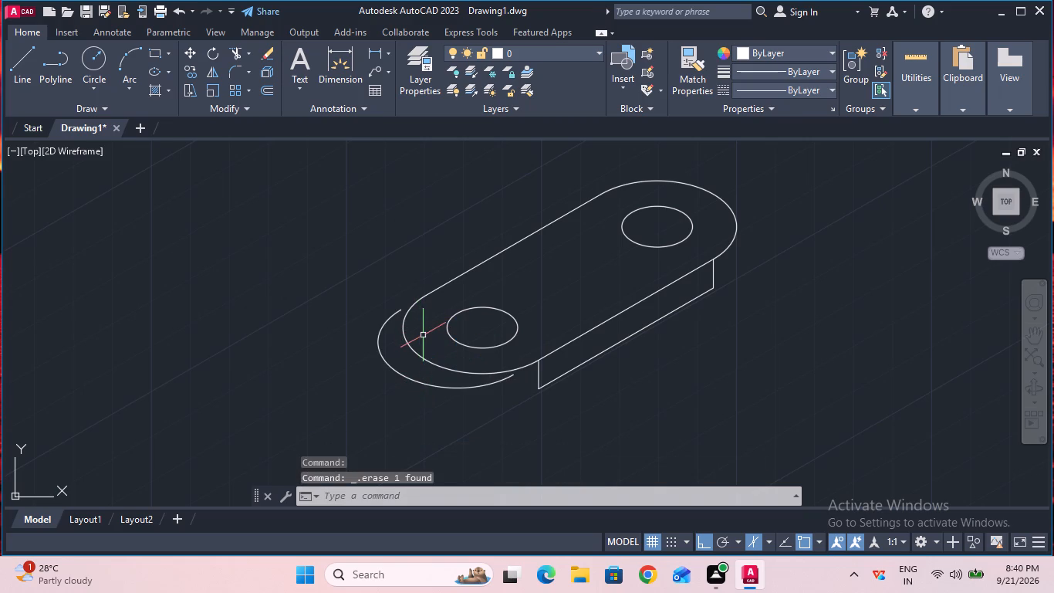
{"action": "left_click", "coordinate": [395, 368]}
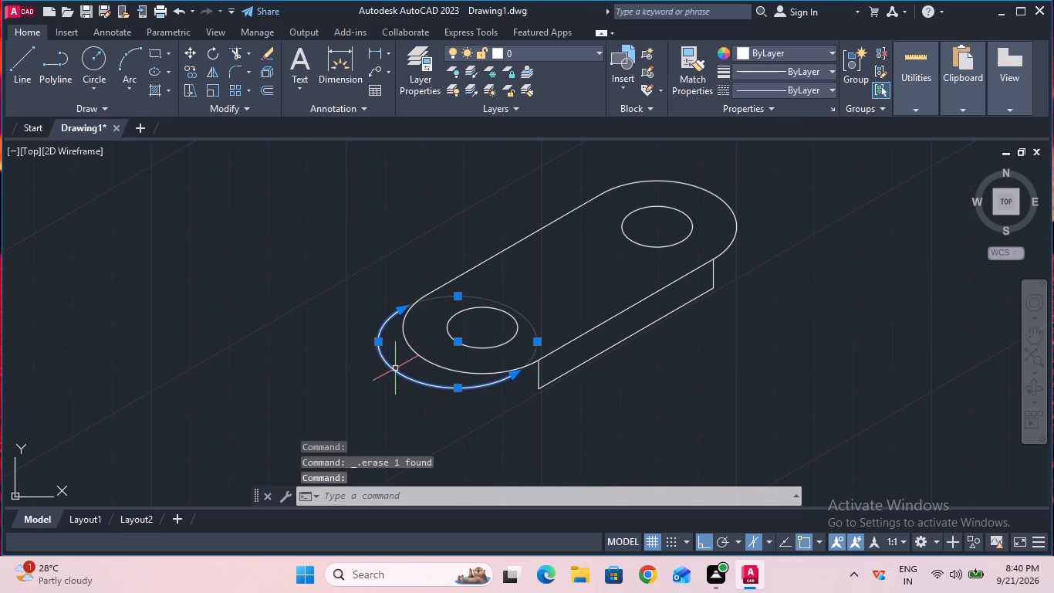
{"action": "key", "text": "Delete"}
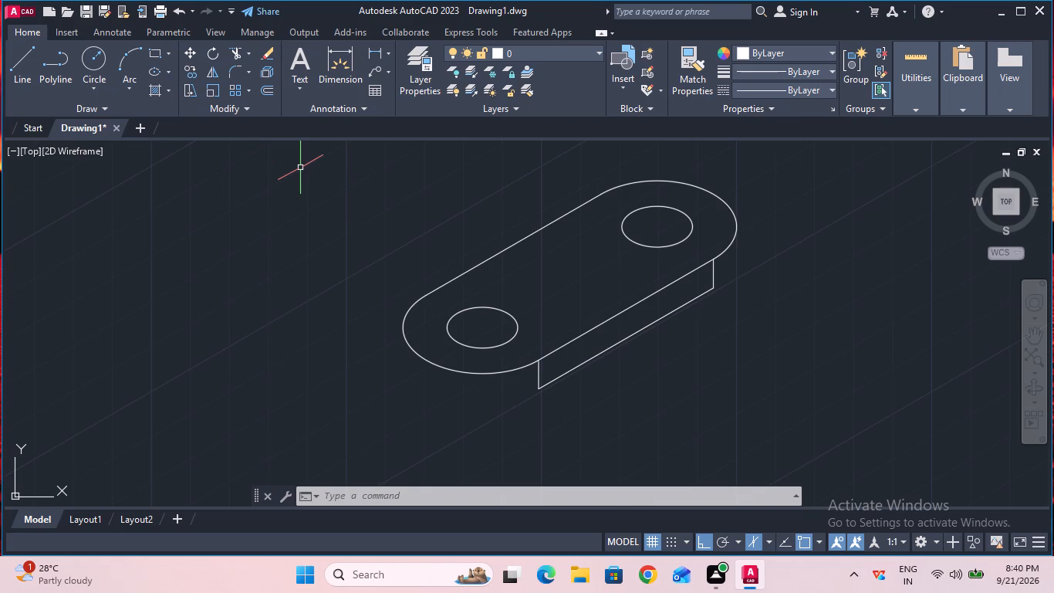
Copy the front rounded arc and hole 8 mm straight down from the hole's centre.
{"action": "left_click", "coordinate": [403, 327]}
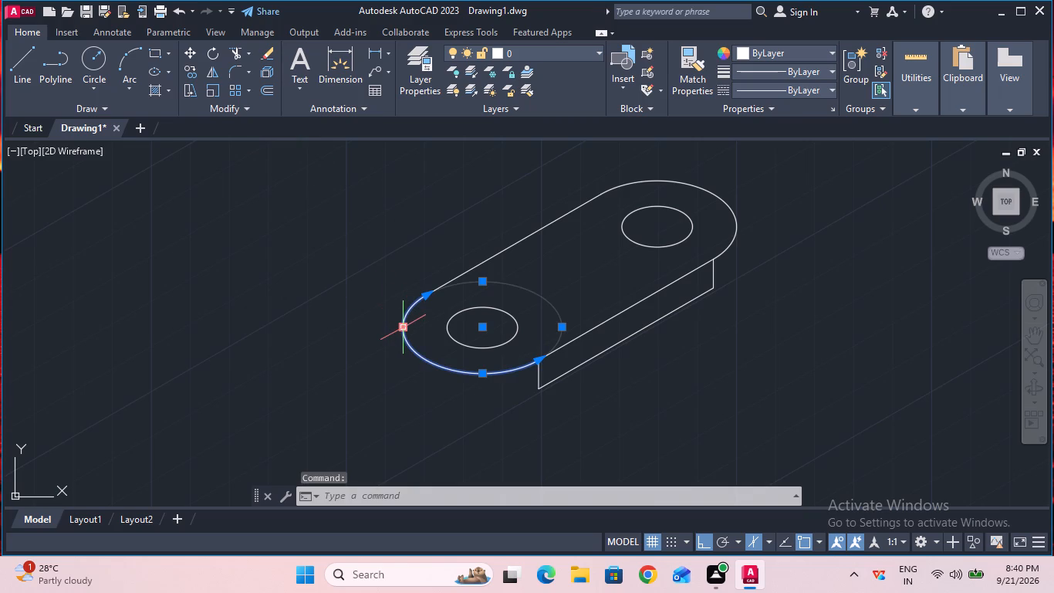
{"action": "left_click", "coordinate": [449, 327], "text": "shift"}
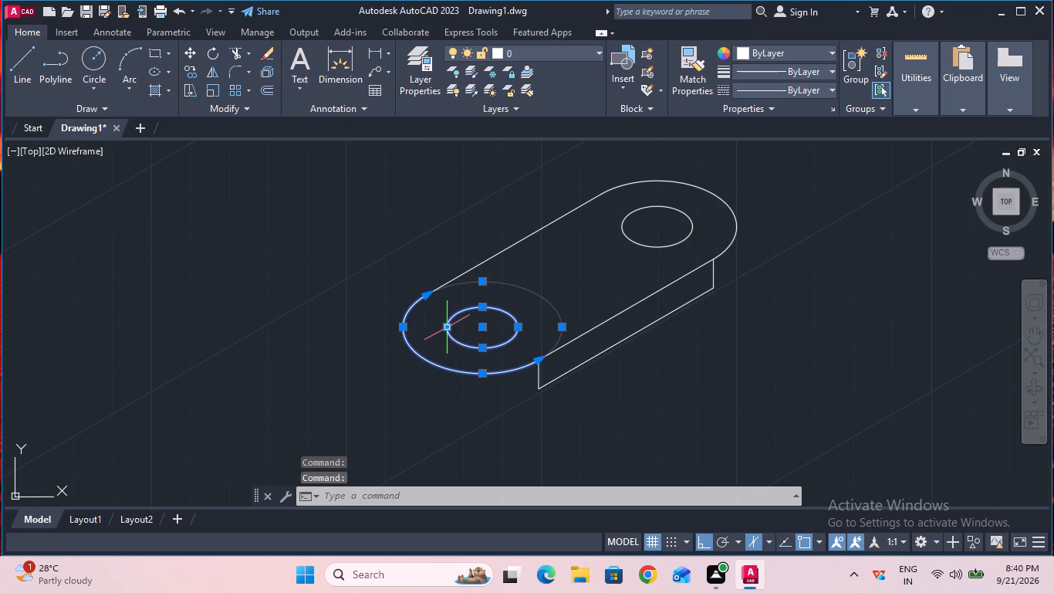
{"action": "left_click", "coordinate": [196, 68]}
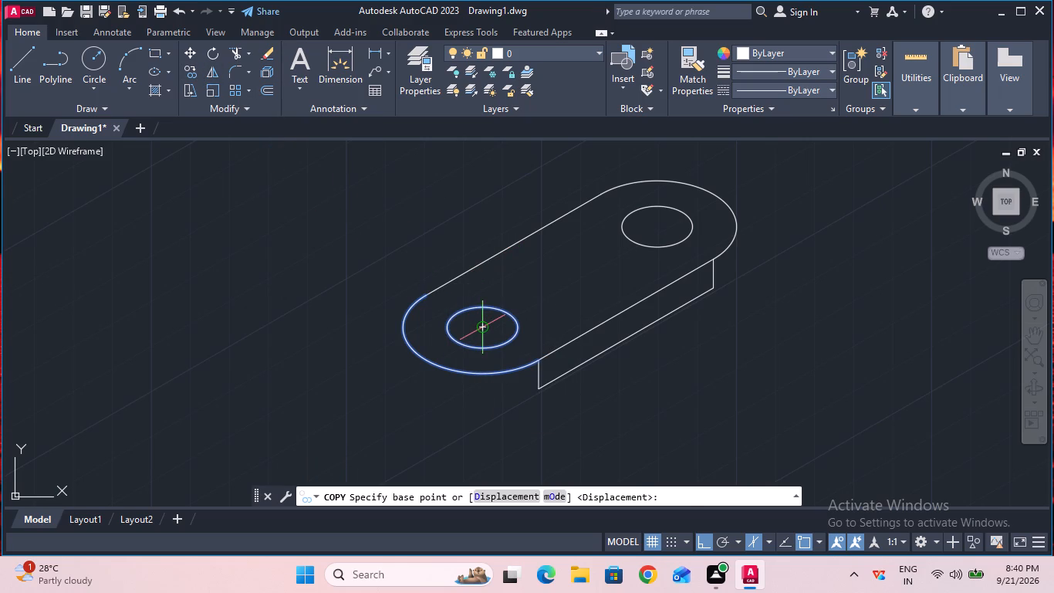
{"action": "left_click", "coordinate": [480, 327]}
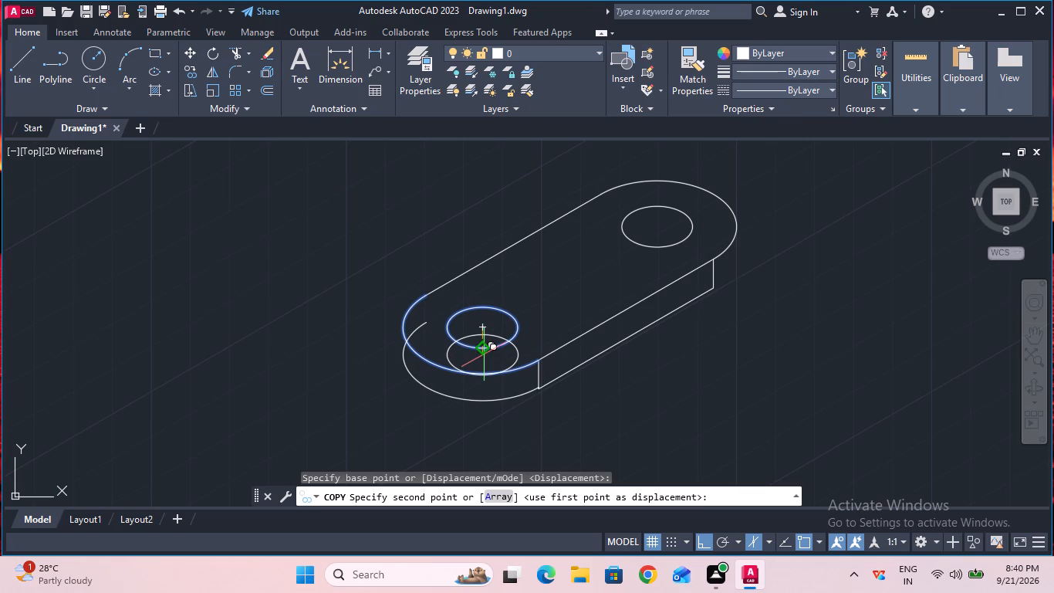
{"action": "key", "text": "8"}
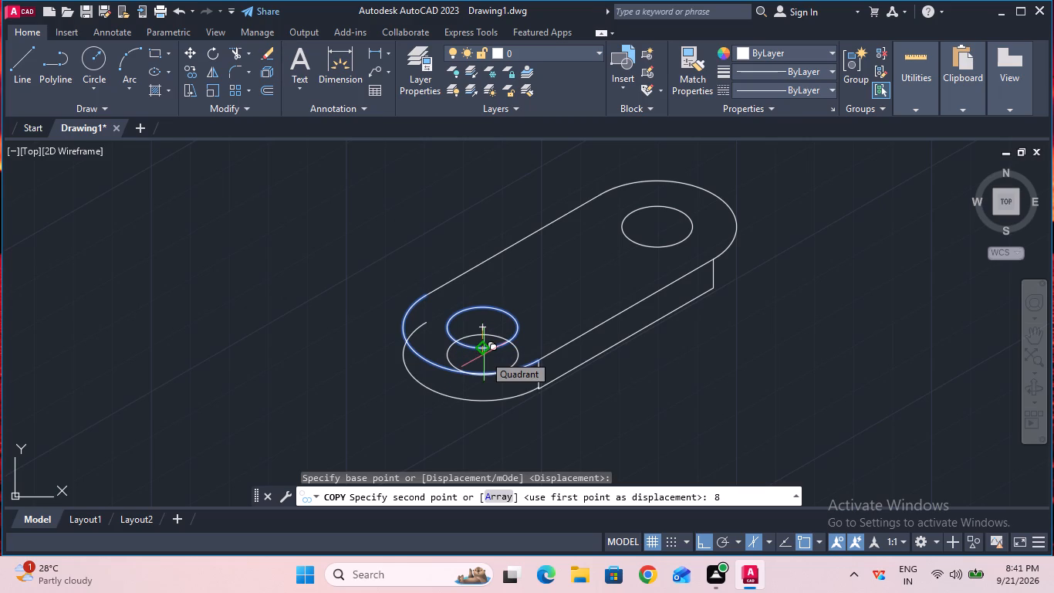
{"action": "key", "text": "Return"}
{"action": "key", "text": "Escape"}
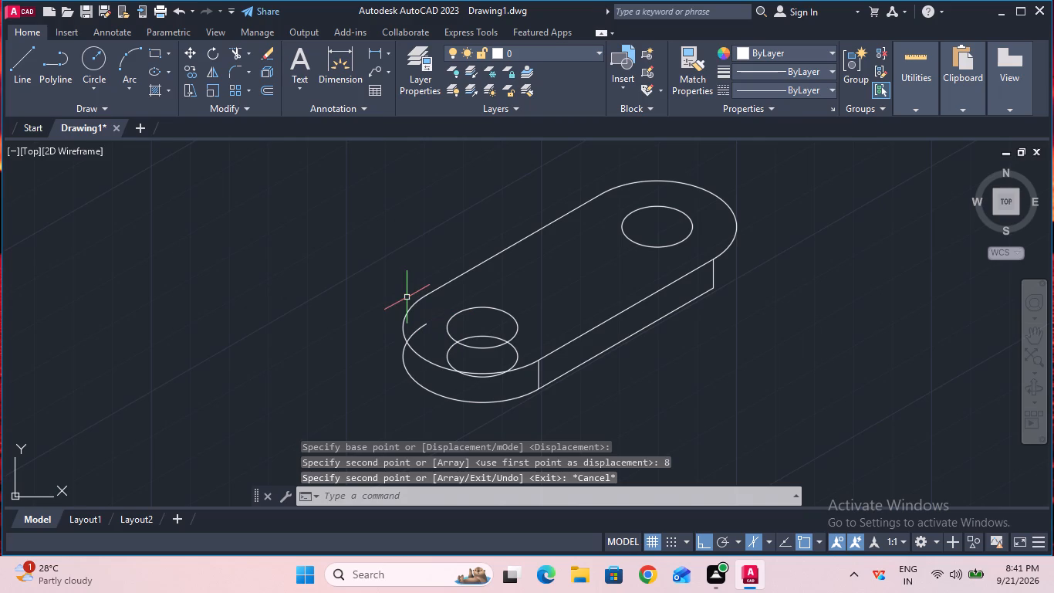
Trim the hidden portions of the lower front rounded arc and lower front hole, keeping the inner edge visible through the hole.
{"action": "left_click", "coordinate": [238, 52]}
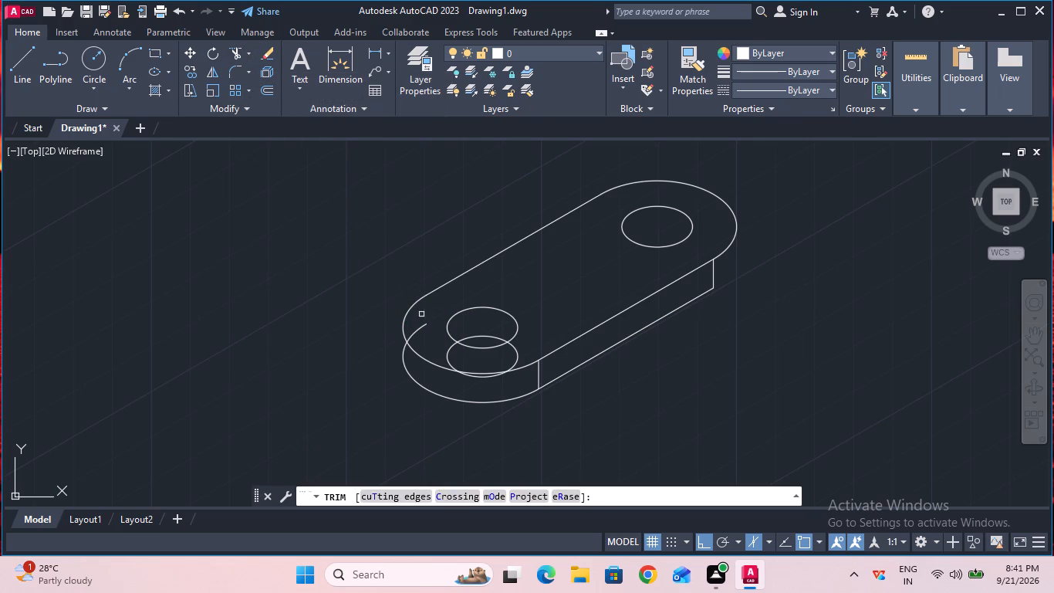
{"action": "left_click", "coordinate": [424, 324]}
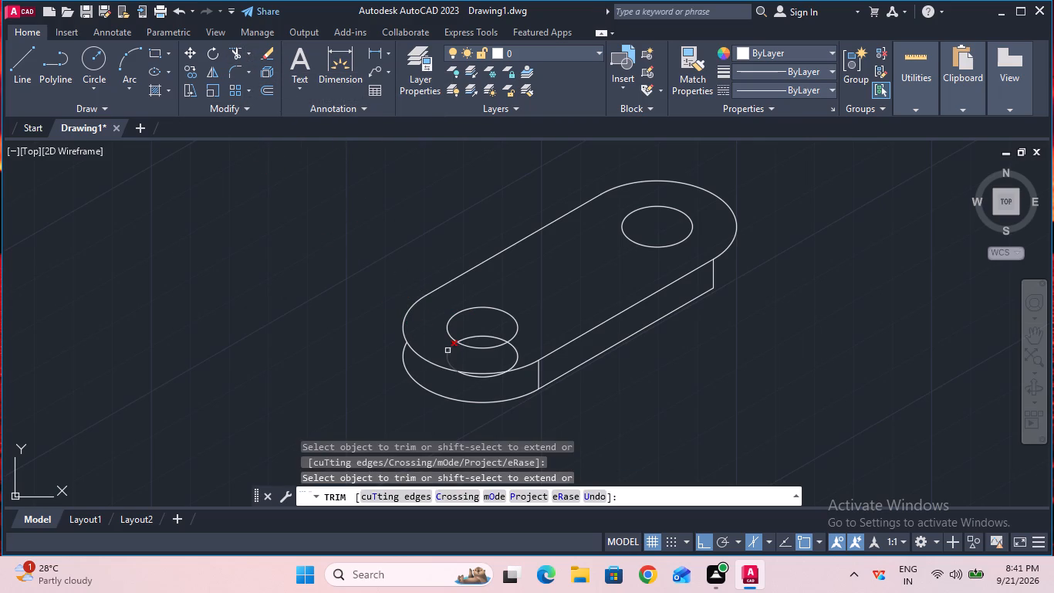
{"action": "left_click", "coordinate": [448, 351]}
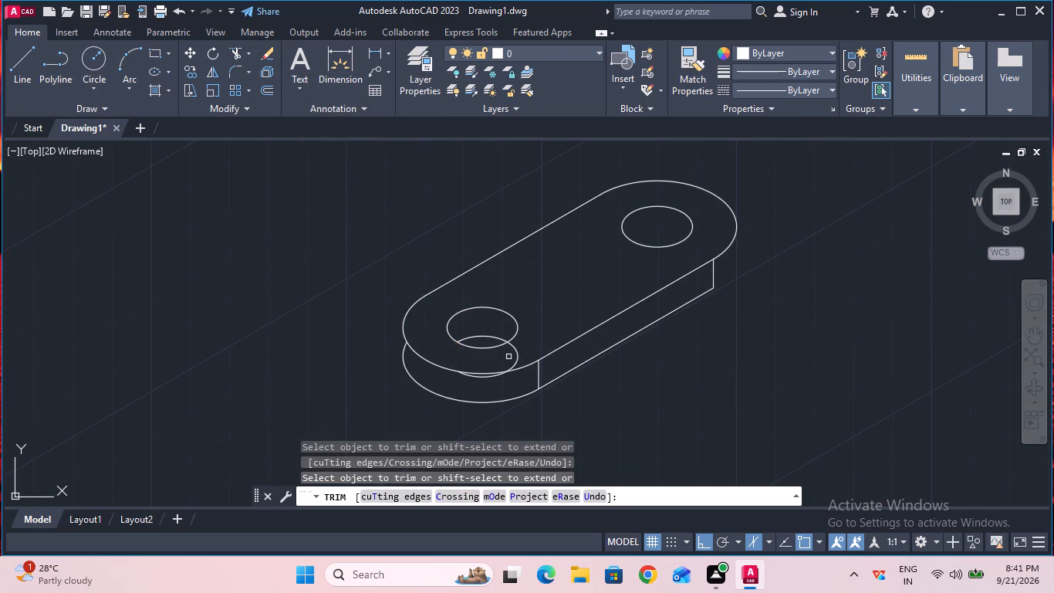
{"action": "left_click", "coordinate": [515, 358]}
{"action": "left_click", "coordinate": [485, 376]}
{"action": "key", "text": "Escape"}
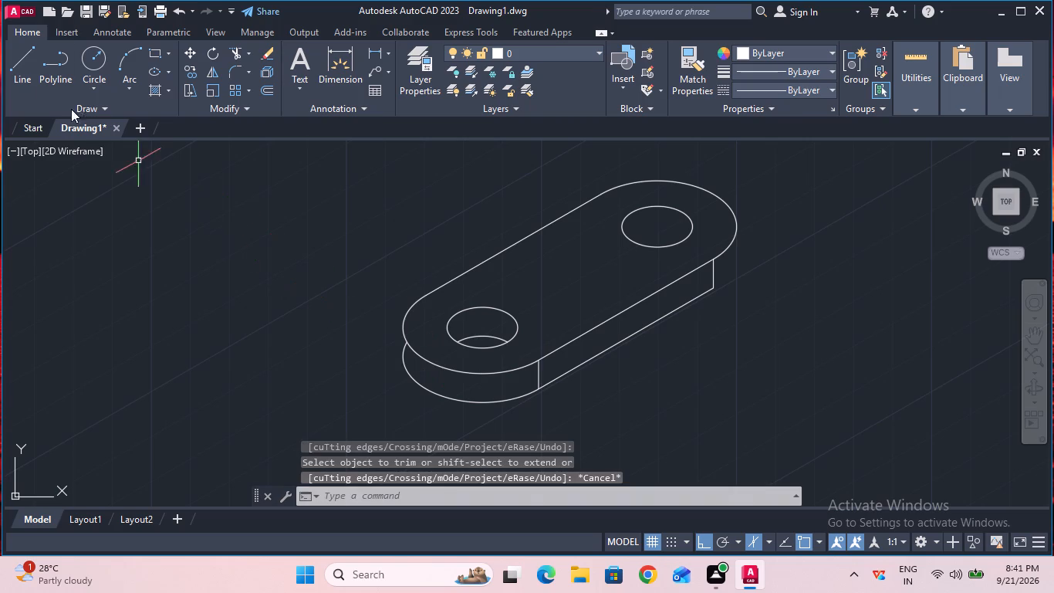
Draw a vertical line joining the outer quadrants of the upper and lower front rounded arcs.
{"action": "left_click", "coordinate": [29, 75]}
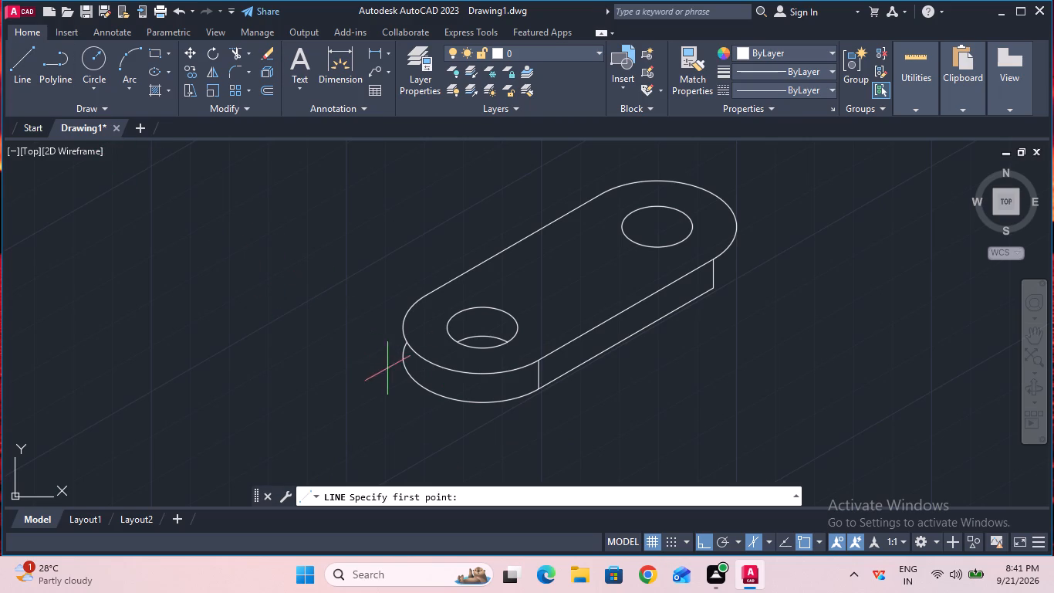
{"action": "left_click", "coordinate": [399, 356]}
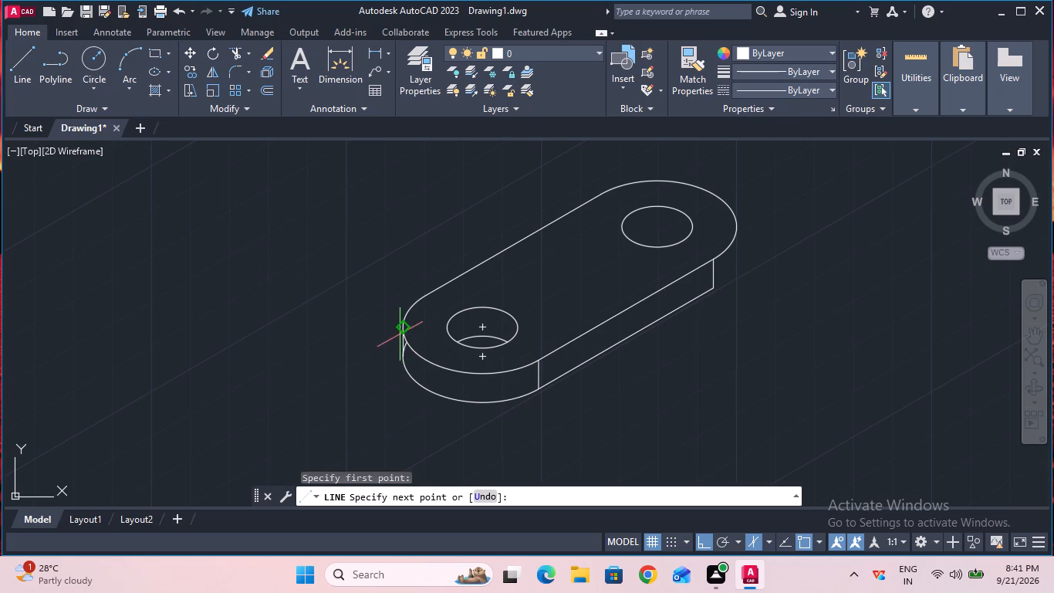
{"action": "left_click", "coordinate": [400, 333]}
{"action": "key", "text": "Escape"}
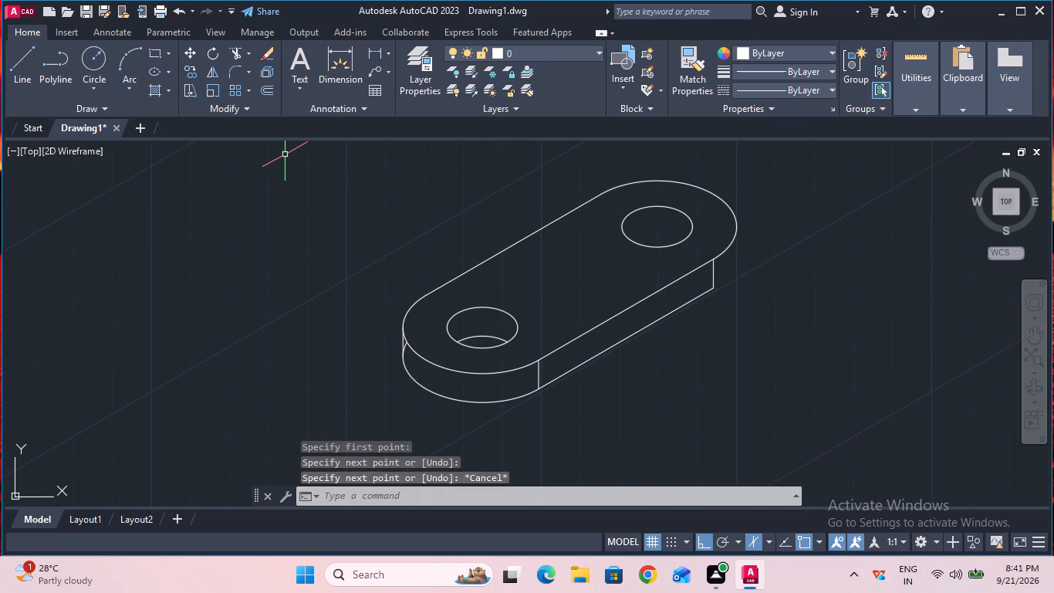
Trim the leftover piece of the lower front arc between the vertical tangent line and the top face's edge.
{"action": "left_click", "coordinate": [240, 52]}
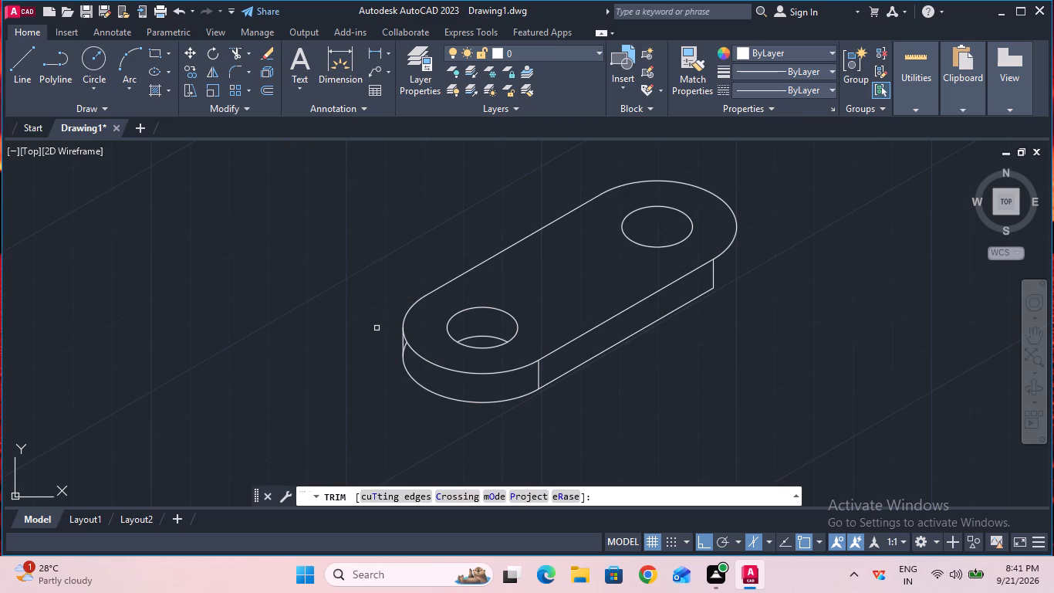
{"action": "scroll", "coordinate": [379, 330], "scroll_direction": "up", "scroll_amount": 2, "text": "ctrl"}
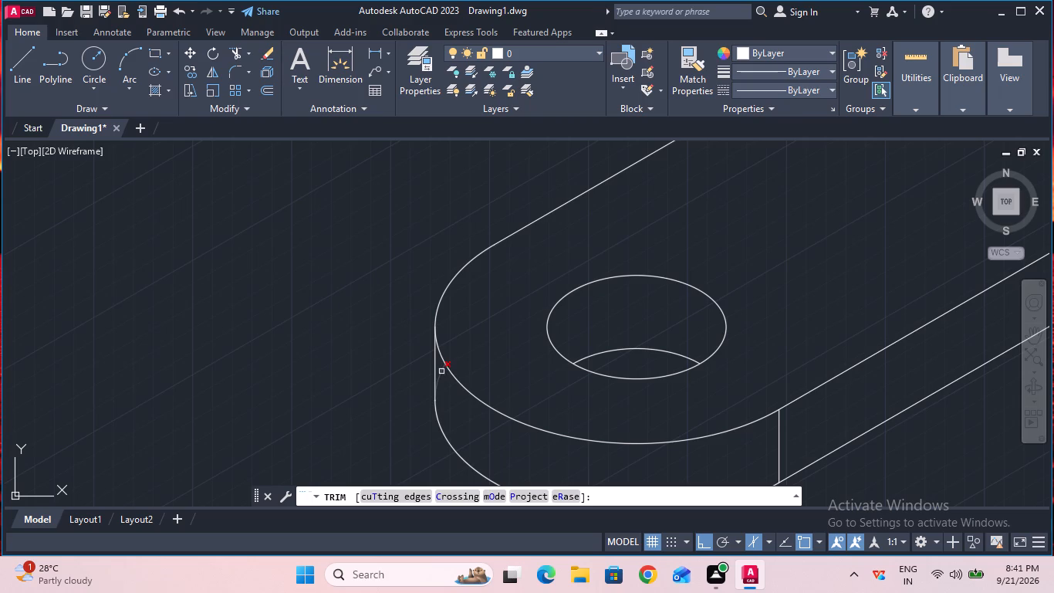
{"action": "left_click", "coordinate": [443, 371]}
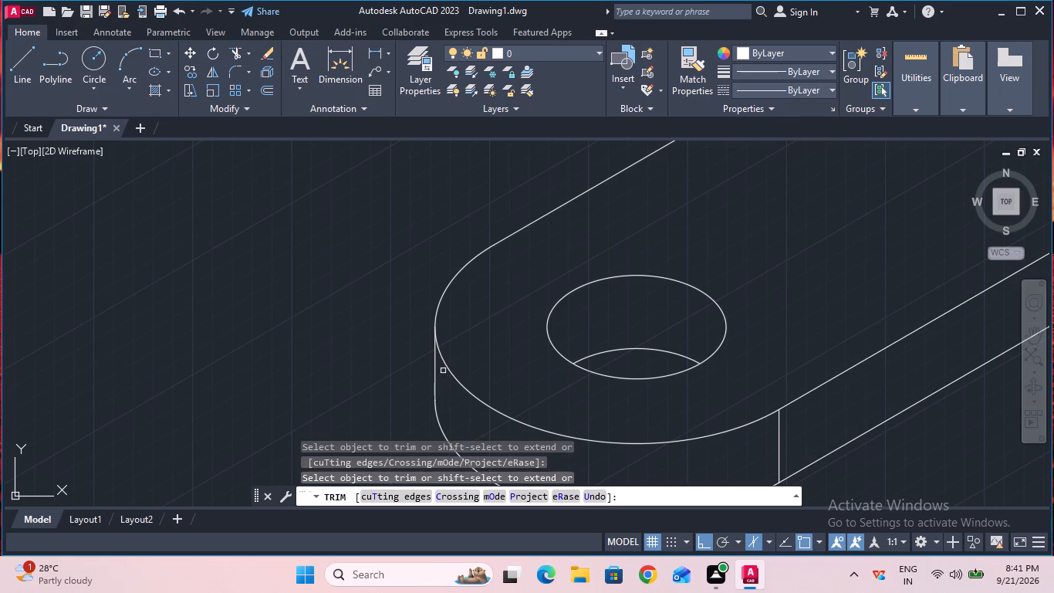
{"action": "scroll", "coordinate": [443, 371], "scroll_direction": "down", "scroll_amount": 2, "text": "ctrl"}
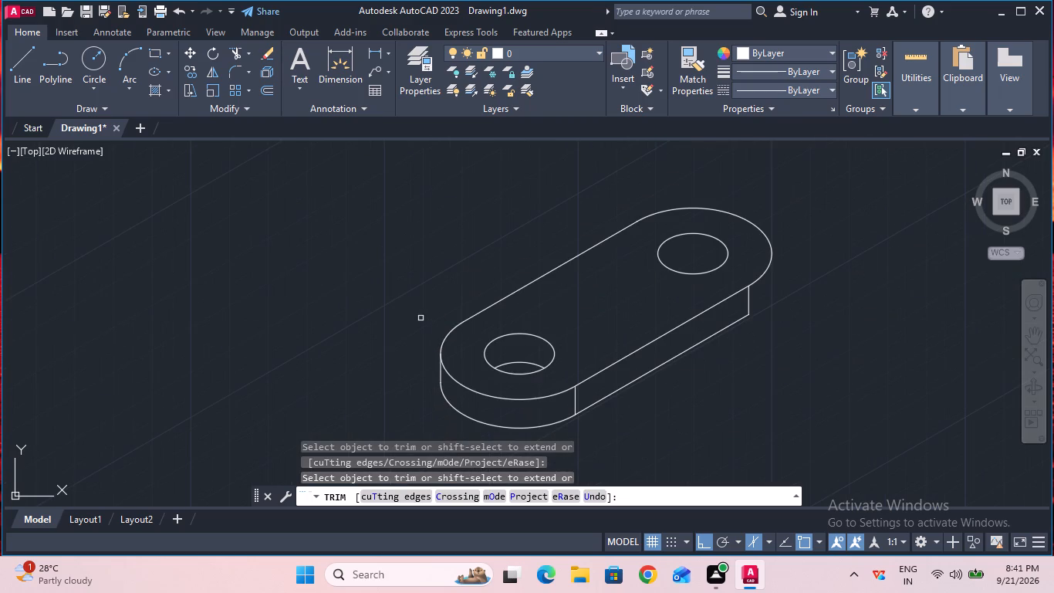
{"action": "key", "text": "Escape"}
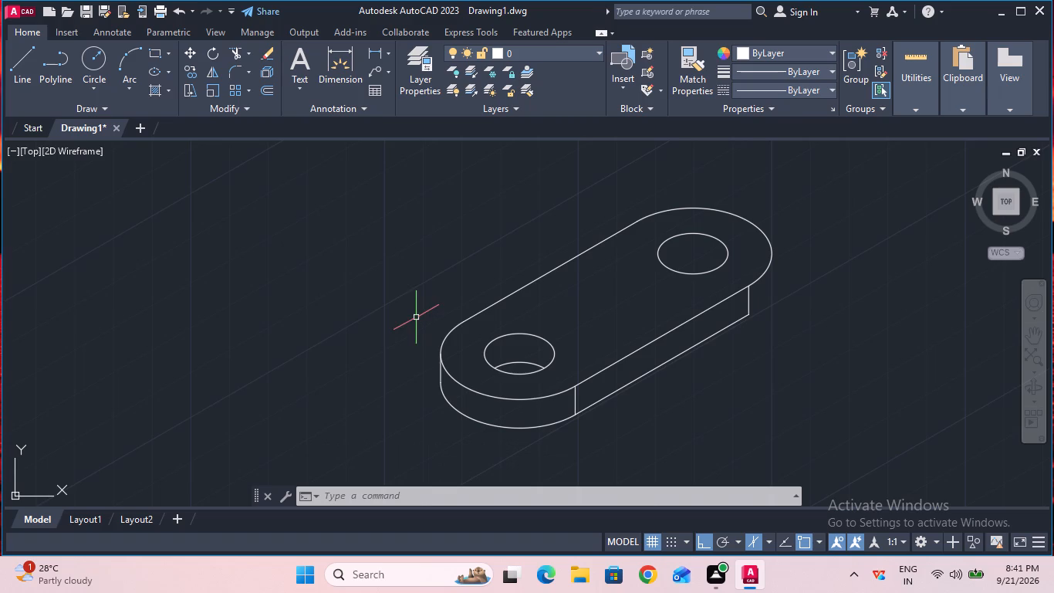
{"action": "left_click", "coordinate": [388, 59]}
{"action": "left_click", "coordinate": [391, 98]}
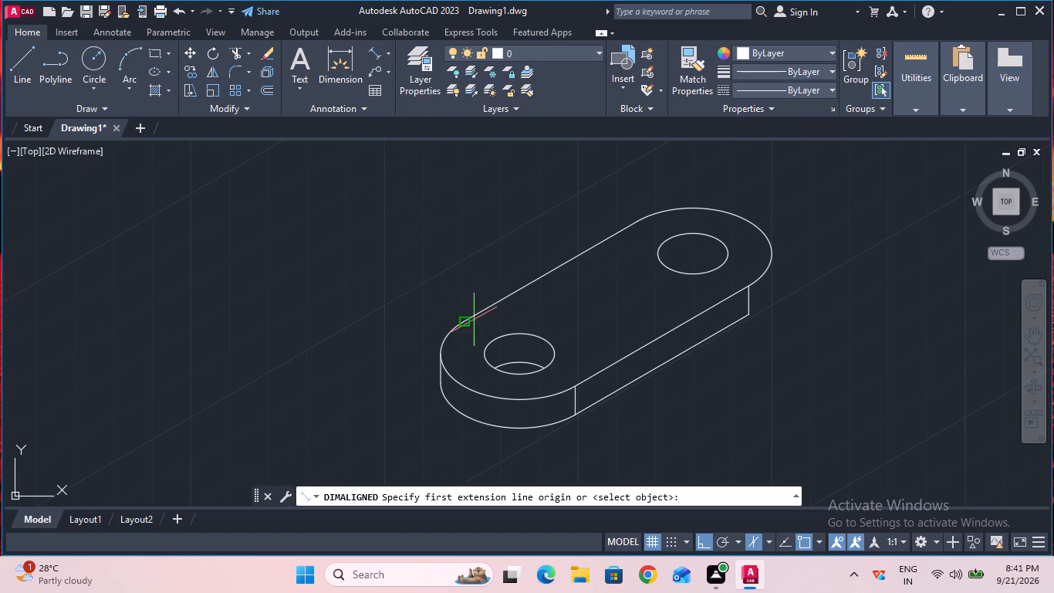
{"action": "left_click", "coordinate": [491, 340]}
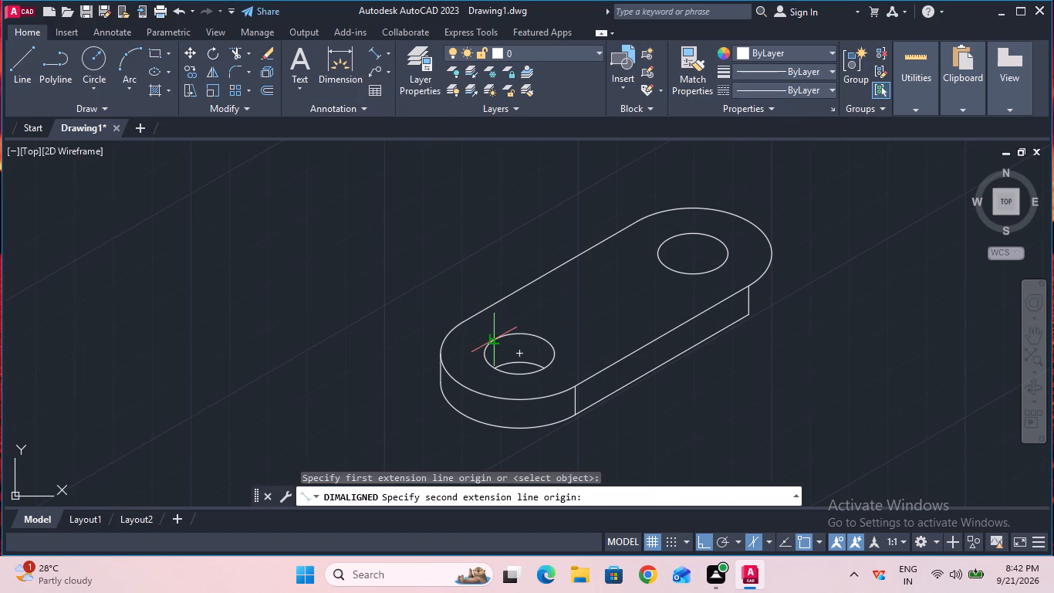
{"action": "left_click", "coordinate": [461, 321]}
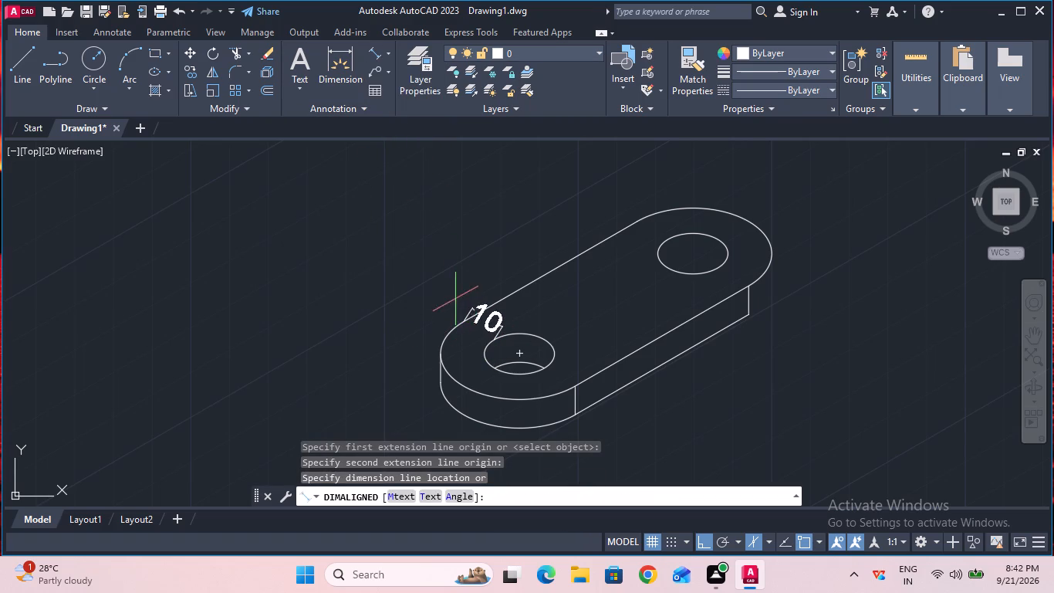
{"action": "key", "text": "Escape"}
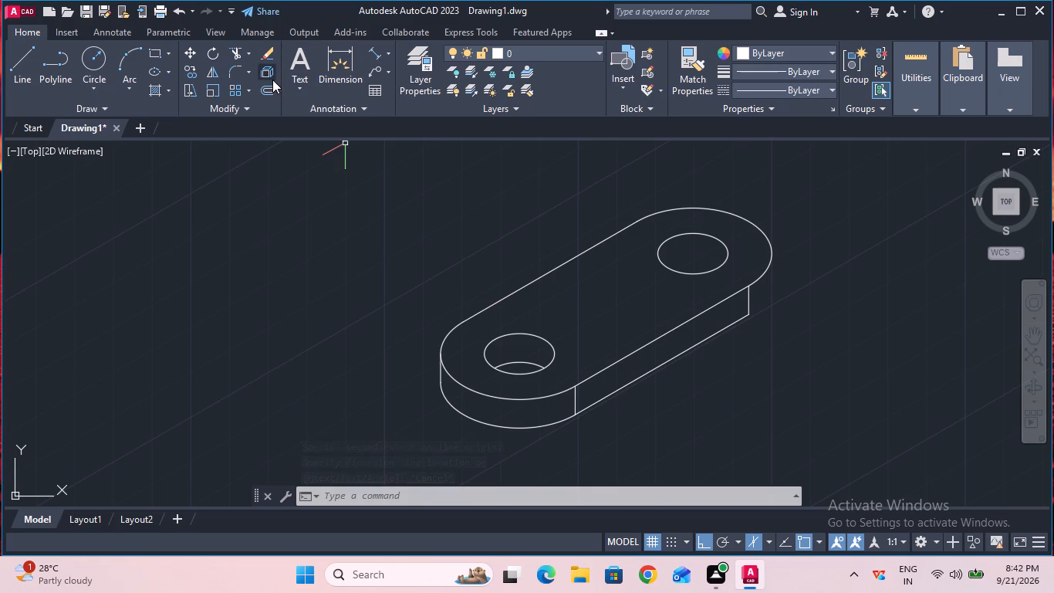
Copy the back rounded arc and hole 8 mm straight down from the hole's centre.
{"action": "left_click", "coordinate": [194, 76]}
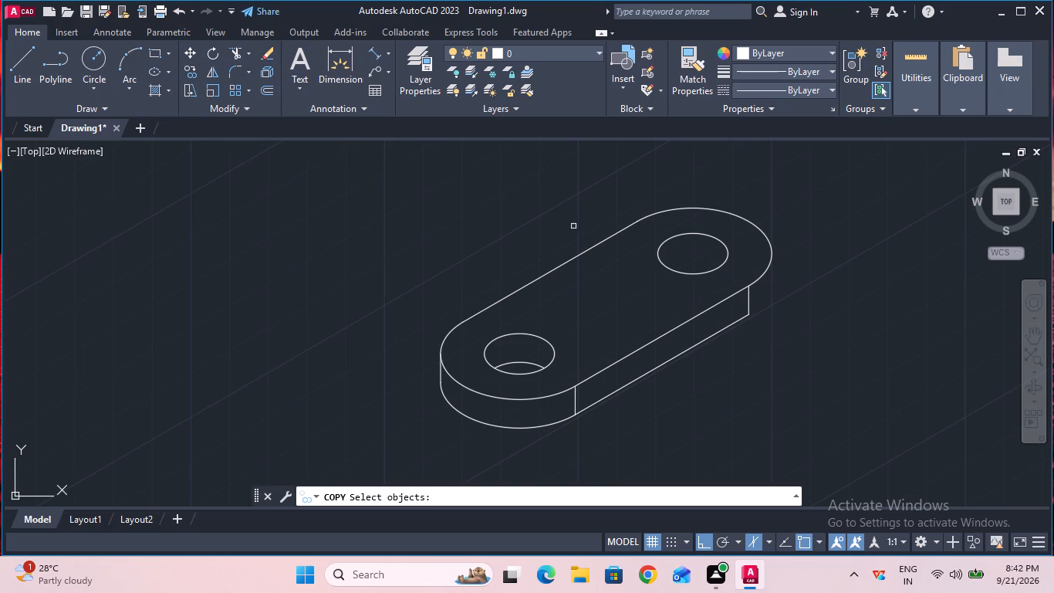
{"action": "left_click", "coordinate": [663, 212]}
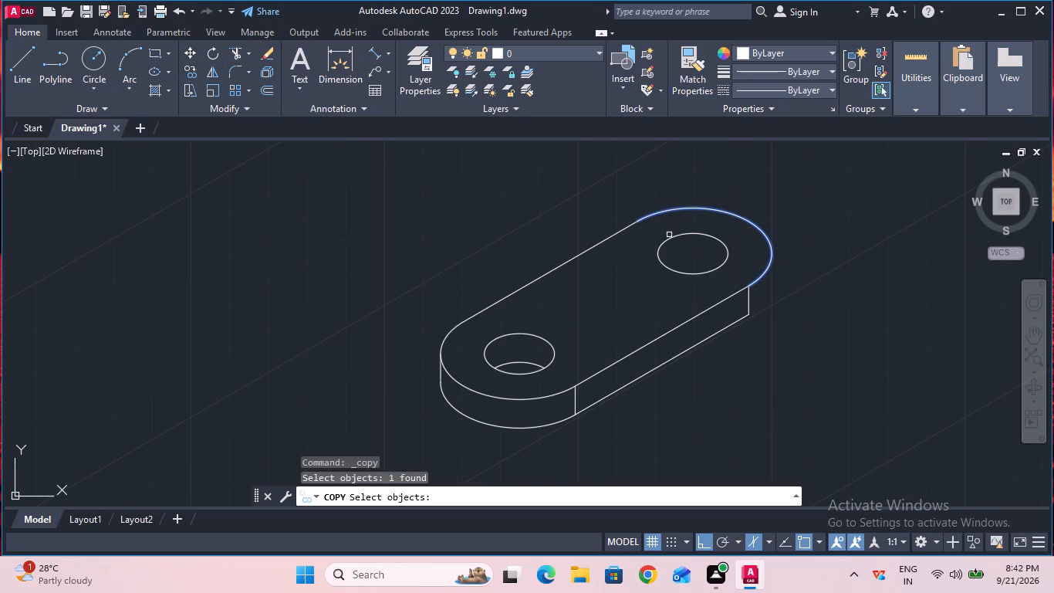
{"action": "left_click", "coordinate": [671, 237], "text": "shift"}
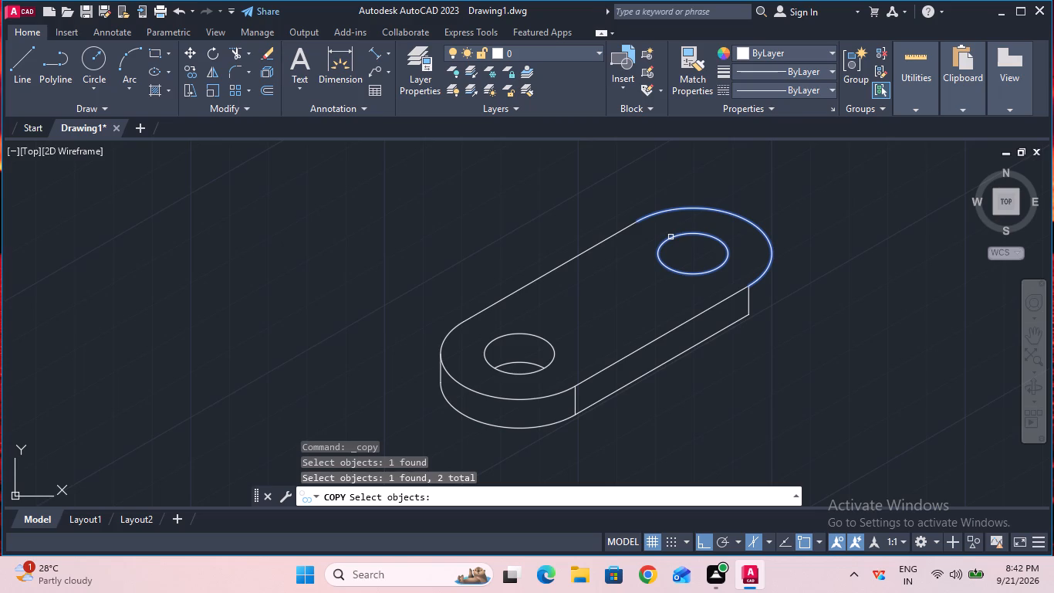
{"action": "key", "text": "Return"}
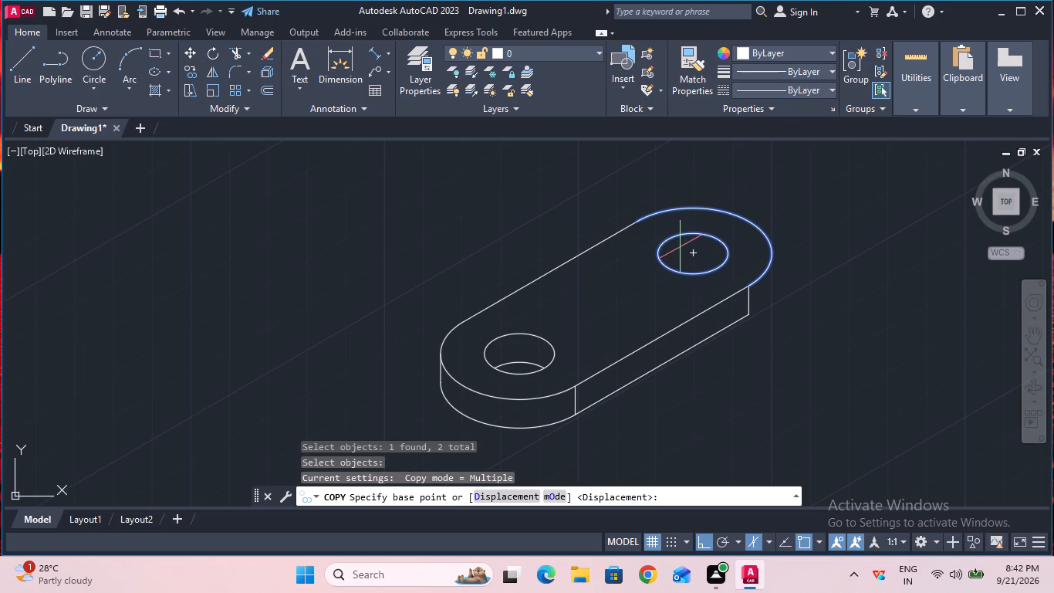
{"action": "left_click", "coordinate": [689, 252]}
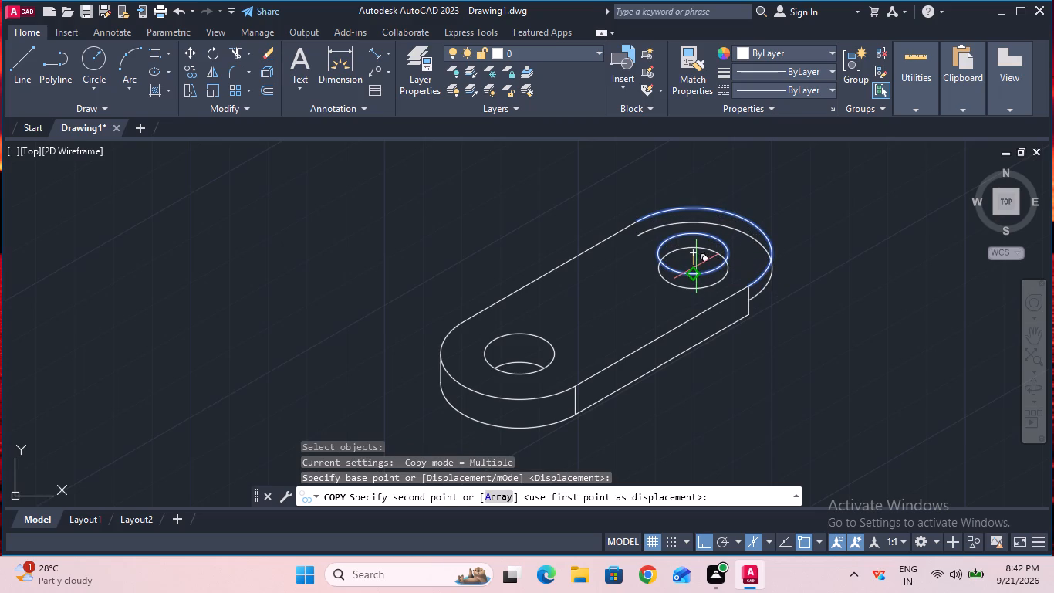
{"action": "key", "text": "8"}
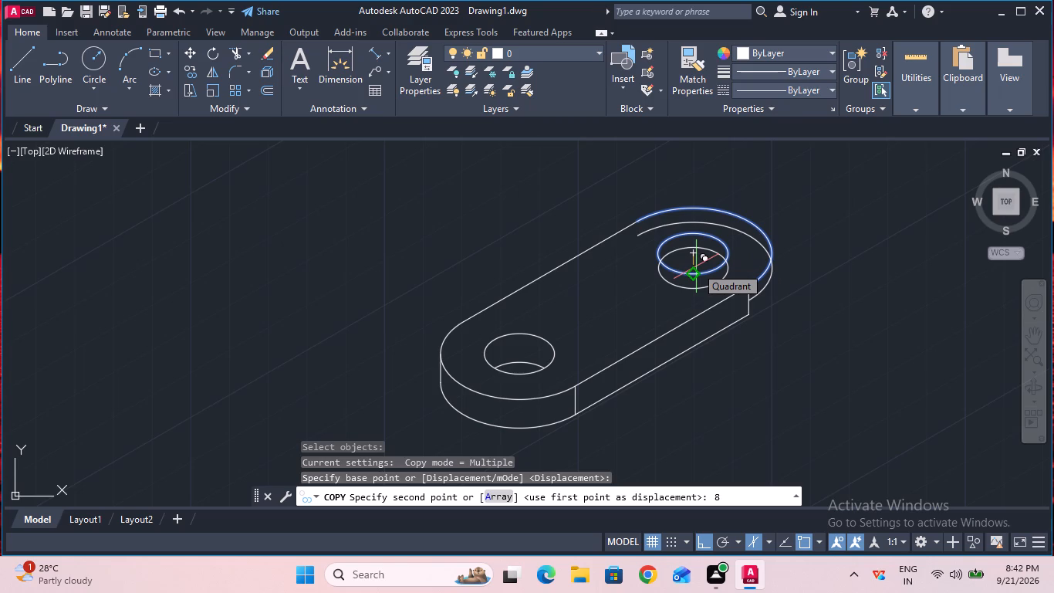
{"action": "key", "text": "Return"}
{"action": "key", "text": "Escape"}
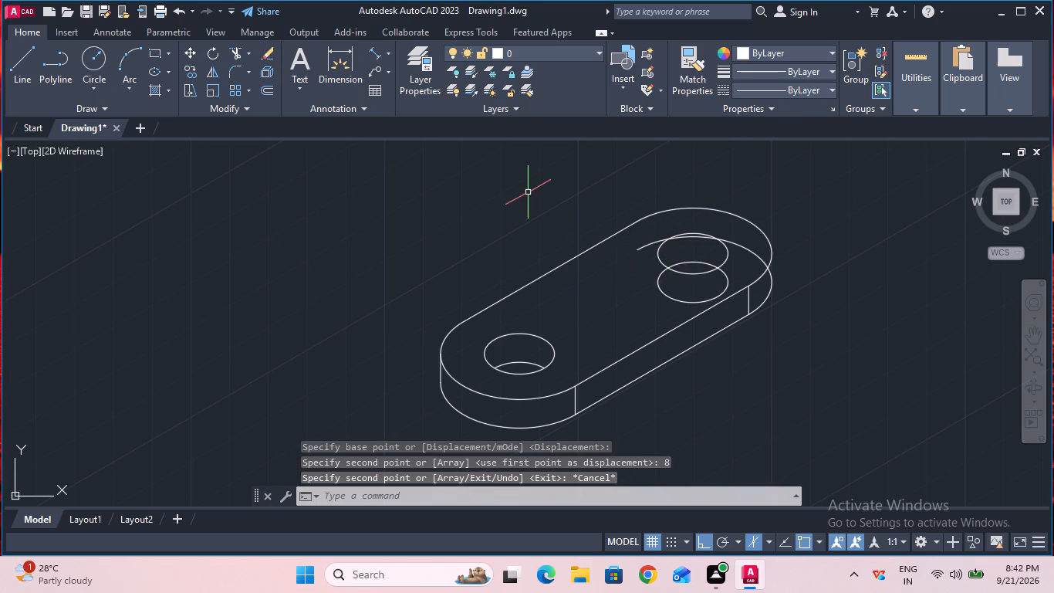
Trim the hidden portions of the lower back hole and lower back rounded arc, keeping the hole's visible inner edge.
{"action": "left_click", "coordinate": [238, 51]}
{"action": "left_click", "coordinate": [659, 283]}
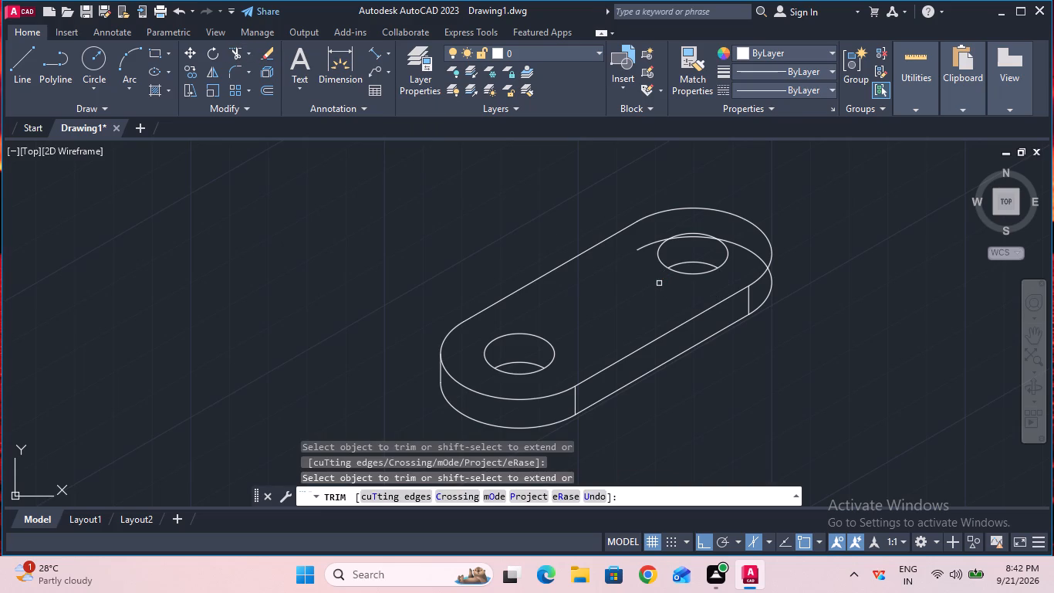
{"action": "left_click", "coordinate": [650, 246]}
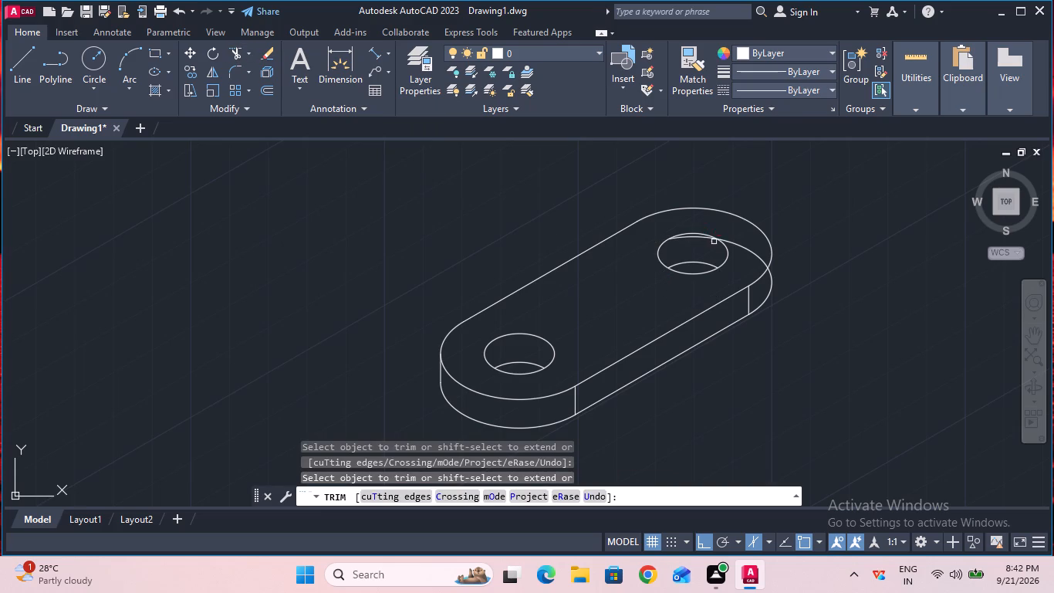
{"action": "left_click", "coordinate": [745, 246]}
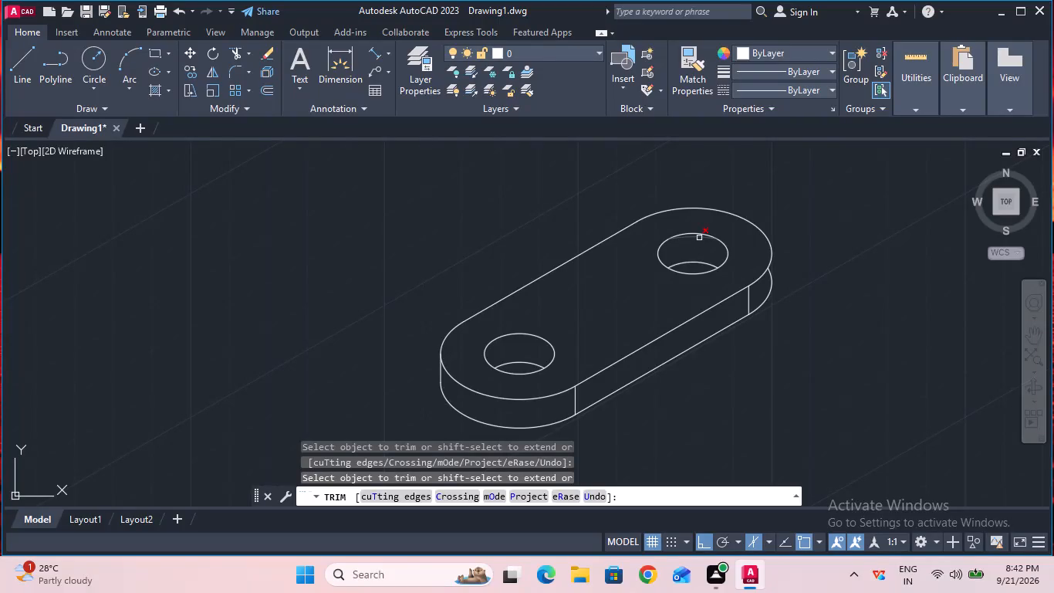
{"action": "left_click", "coordinate": [699, 238]}
{"action": "key", "text": "Escape"}
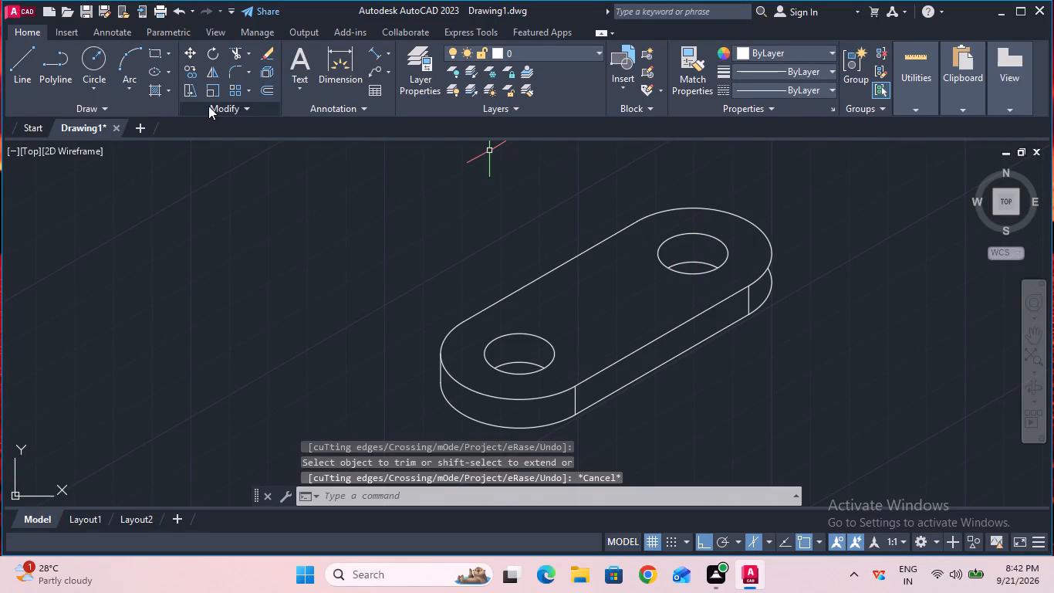
Draw a vertical line joining the outer quadrants of the lower and upper back rounded arcs.
{"action": "left_click", "coordinate": [20, 66]}
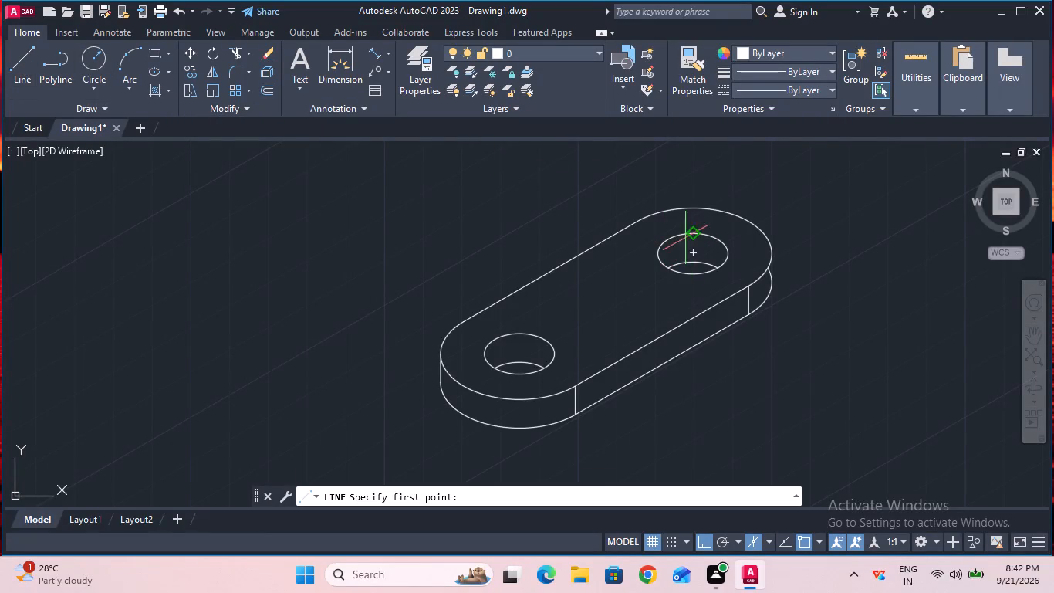
{"action": "left_click", "coordinate": [775, 283]}
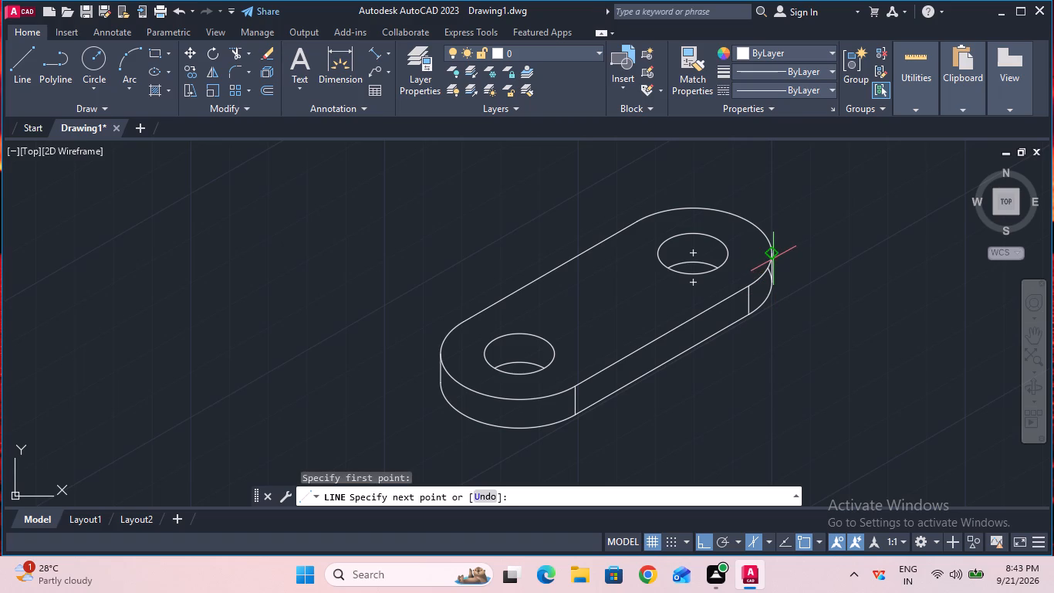
{"action": "left_click", "coordinate": [773, 259]}
{"action": "key", "text": "Escape"}
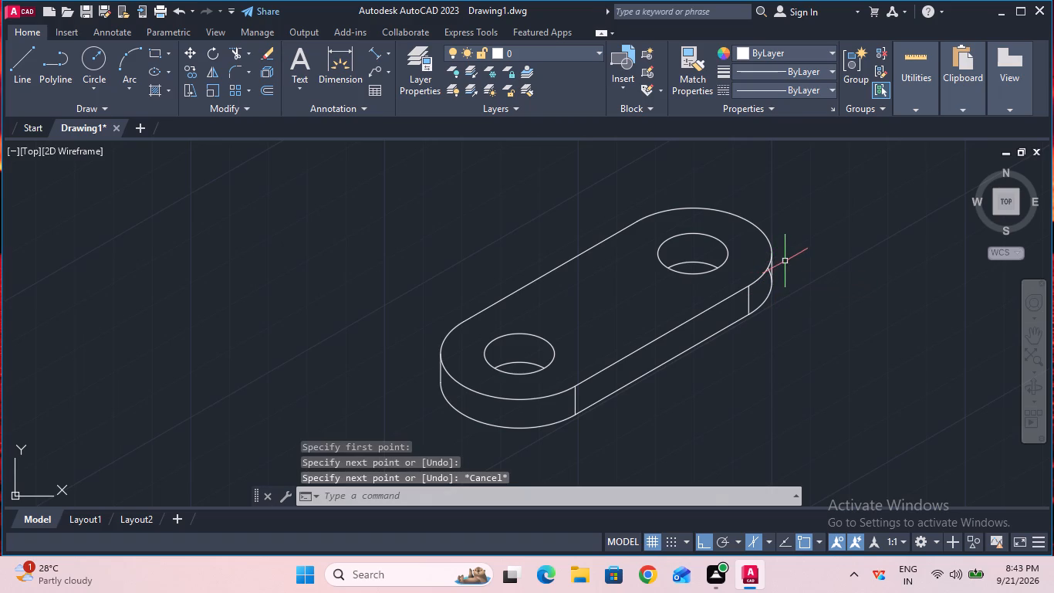
Trim the leftover piece of the lower back rounded arc between the top face's outline and the vertical quadrant line.
{"action": "scroll", "coordinate": [775, 260], "scroll_direction": "up", "scroll_amount": 2, "text": "ctrl"}
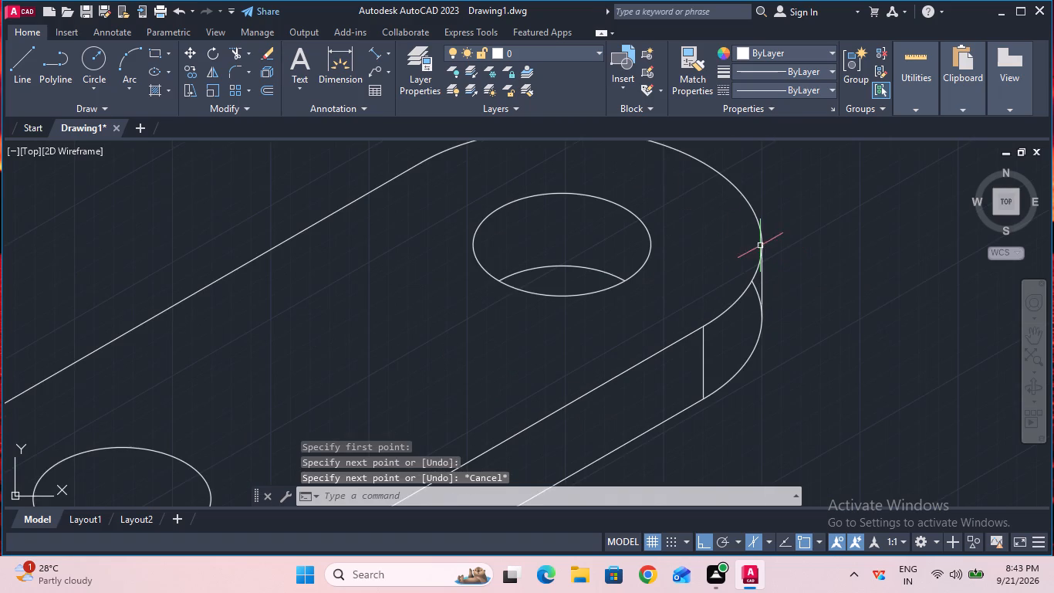
{"action": "double_click", "coordinate": [239, 55]}
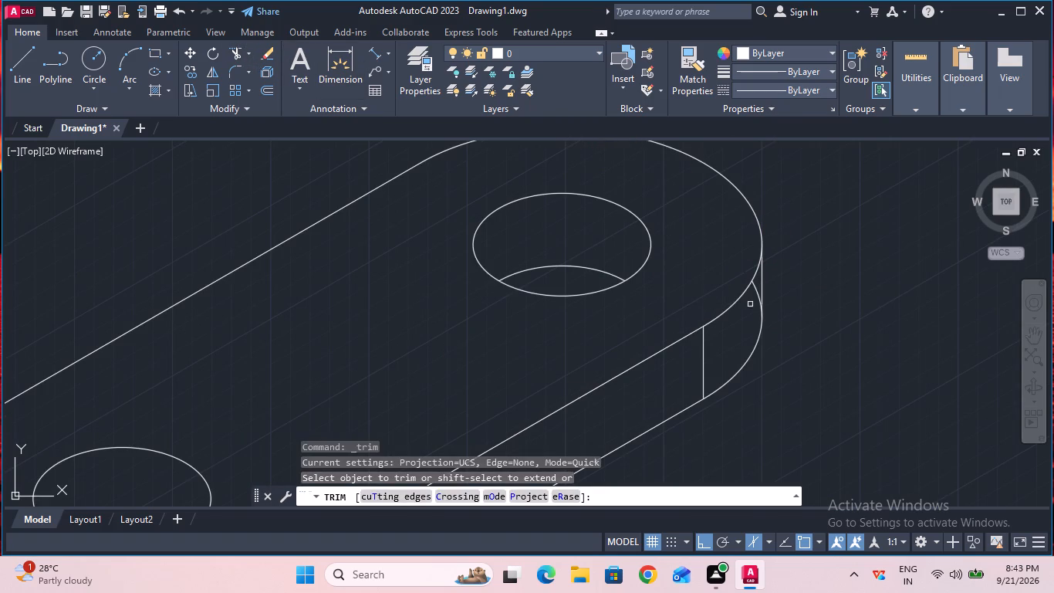
{"action": "left_click", "coordinate": [753, 290]}
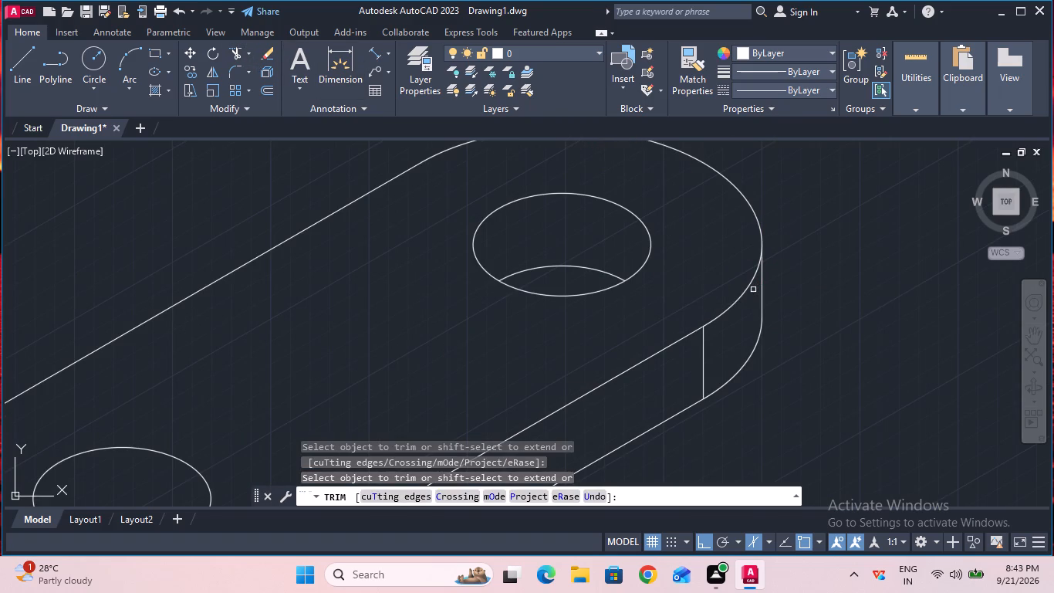
{"action": "scroll", "coordinate": [753, 290], "scroll_direction": "down", "scroll_amount": 1, "text": "ctrl"}
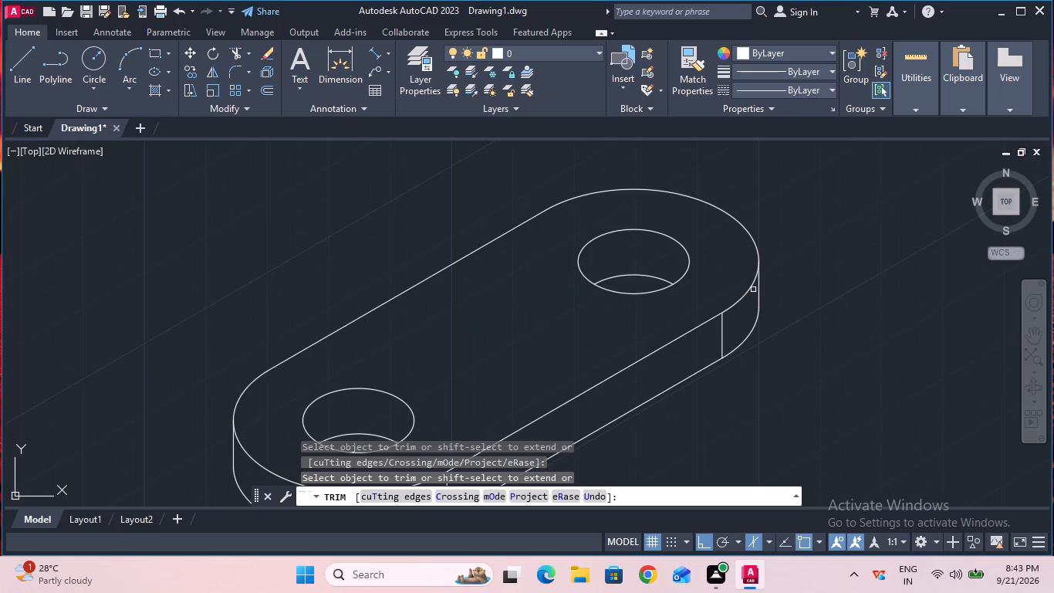
{"action": "scroll", "coordinate": [755, 290], "scroll_direction": "down", "scroll_amount": 1, "text": "ctrl"}
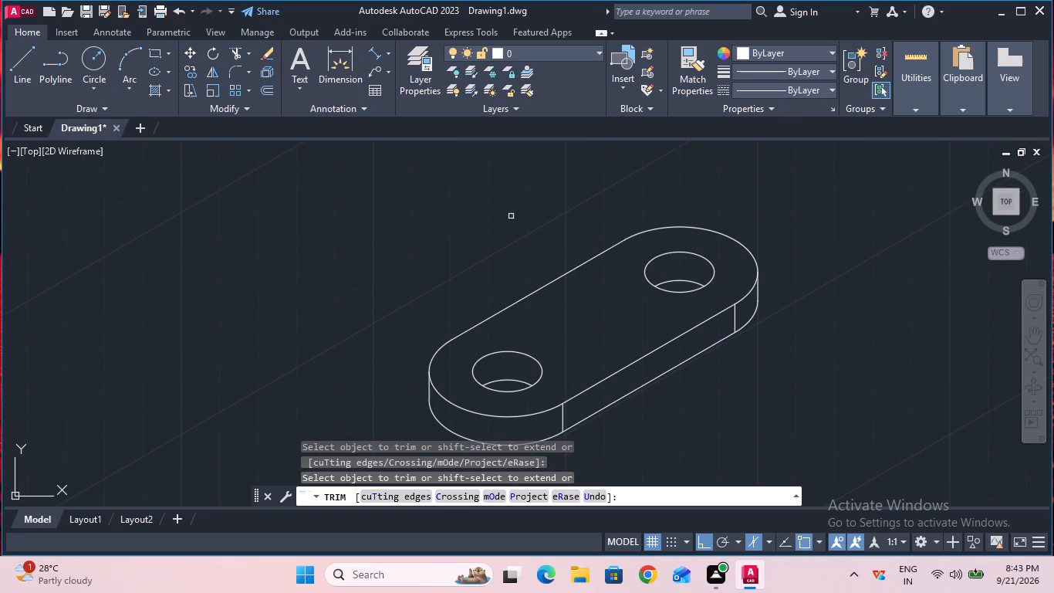
{"action": "key", "text": "Escape"}
{"action": "key", "text": "grave"}
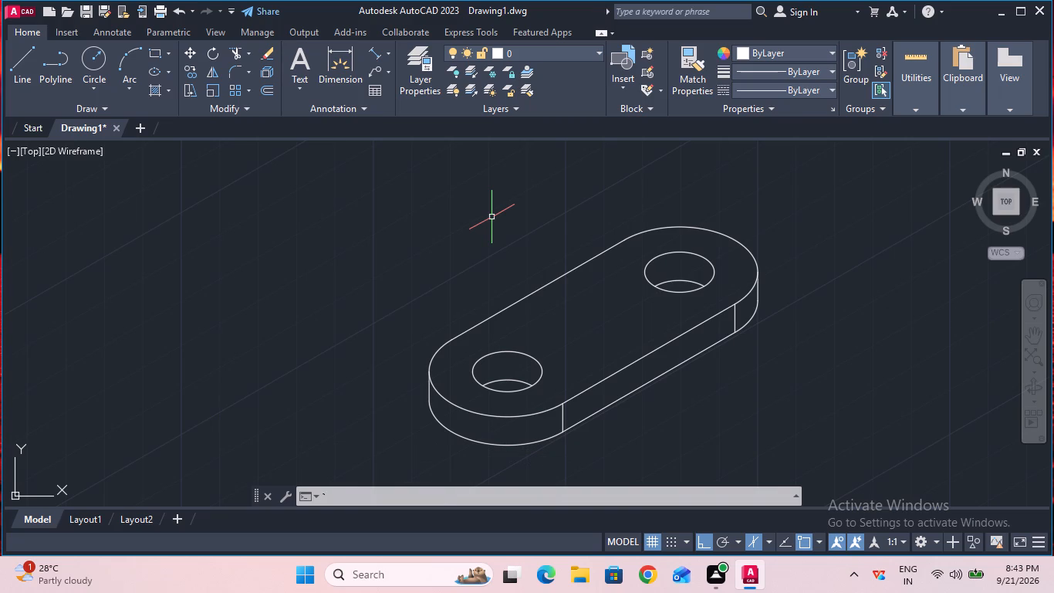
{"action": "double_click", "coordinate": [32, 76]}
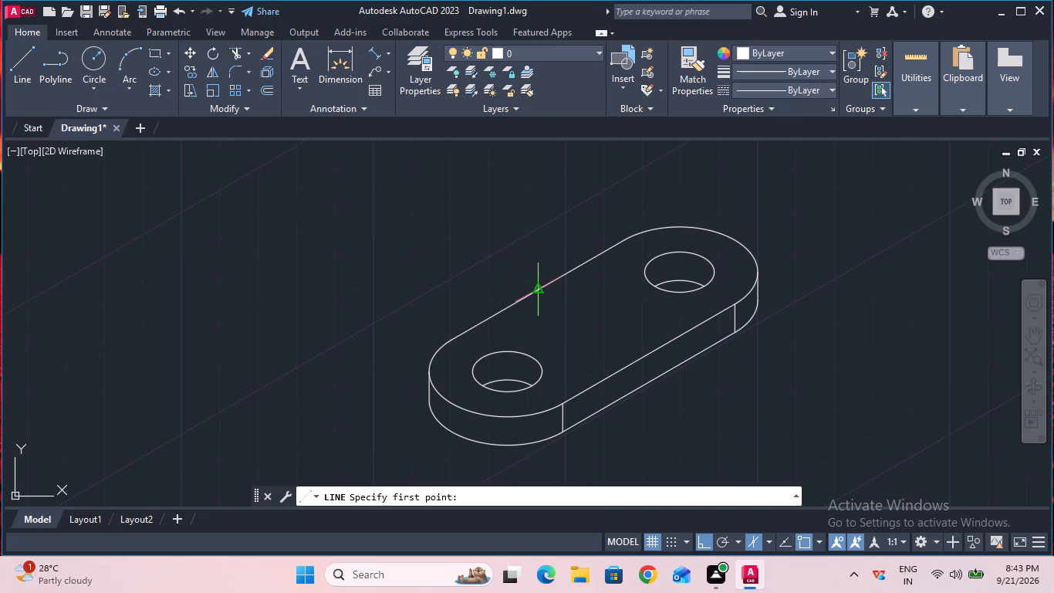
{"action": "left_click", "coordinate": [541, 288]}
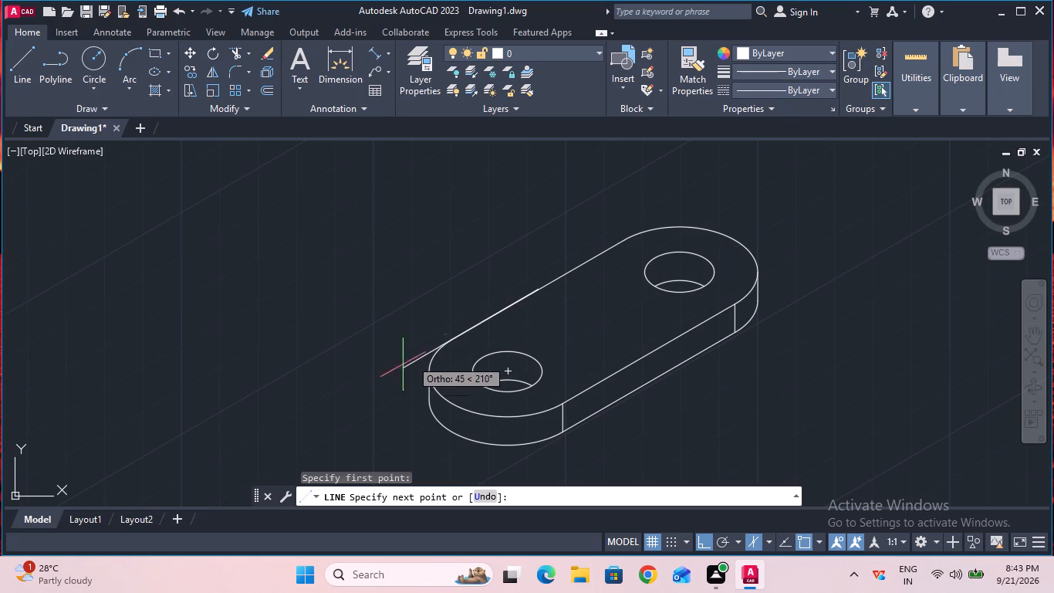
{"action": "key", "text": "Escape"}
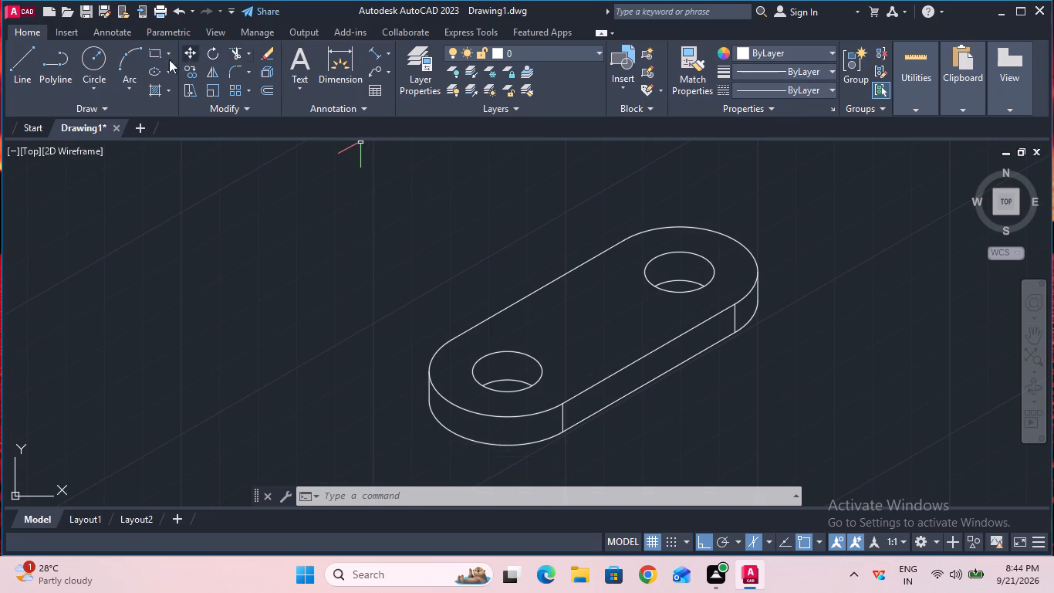
Draw a line along the top face's rear straight edge from its midpoint to the start of the front rounded arc.
{"action": "left_click", "coordinate": [35, 70]}
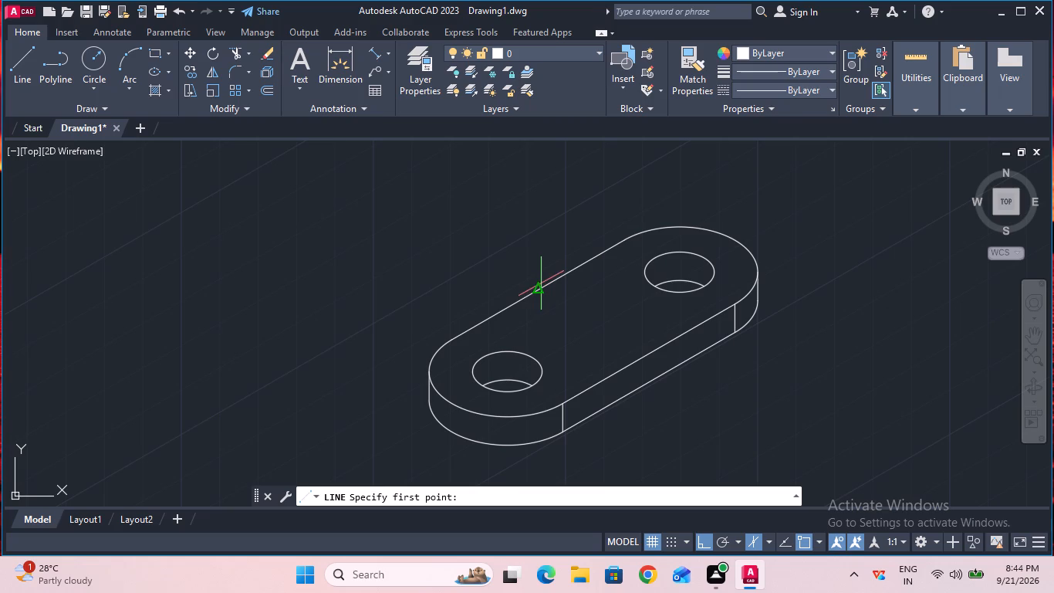
{"action": "left_click", "coordinate": [537, 290]}
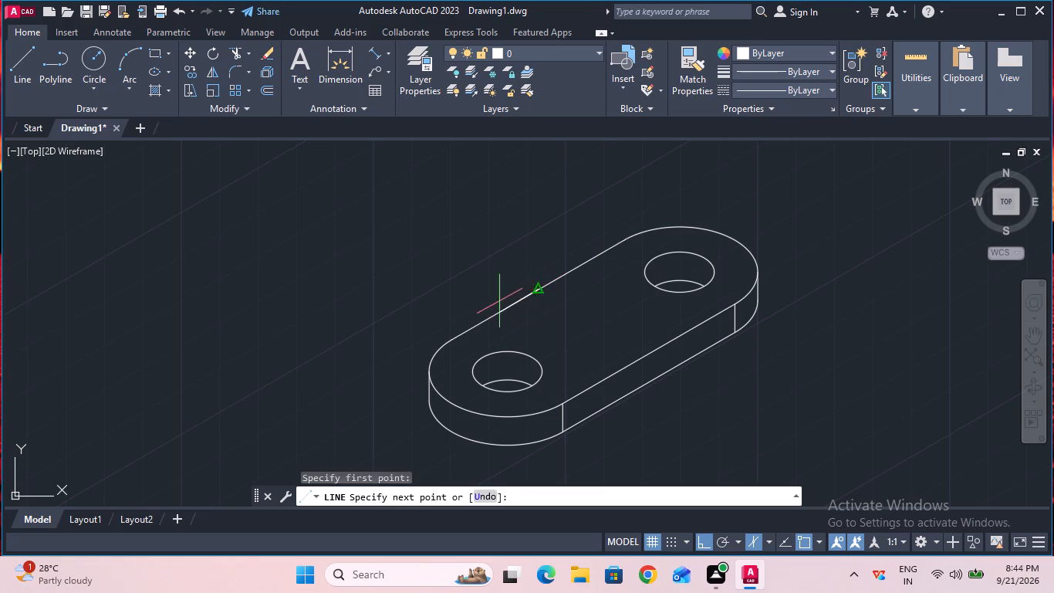
{"action": "left_click", "coordinate": [450, 336]}
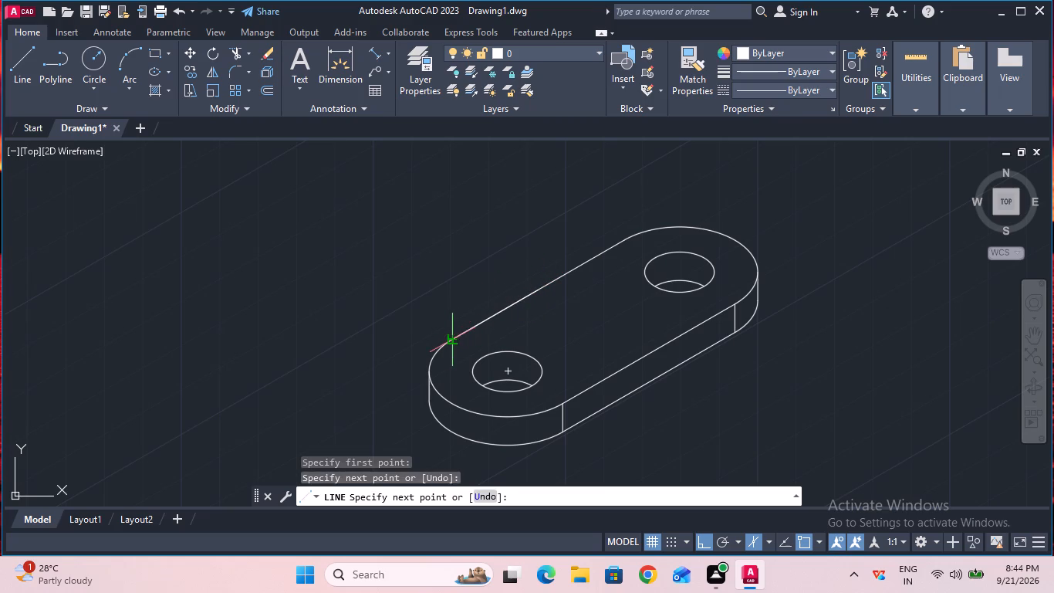
{"action": "key", "text": "Escape"}
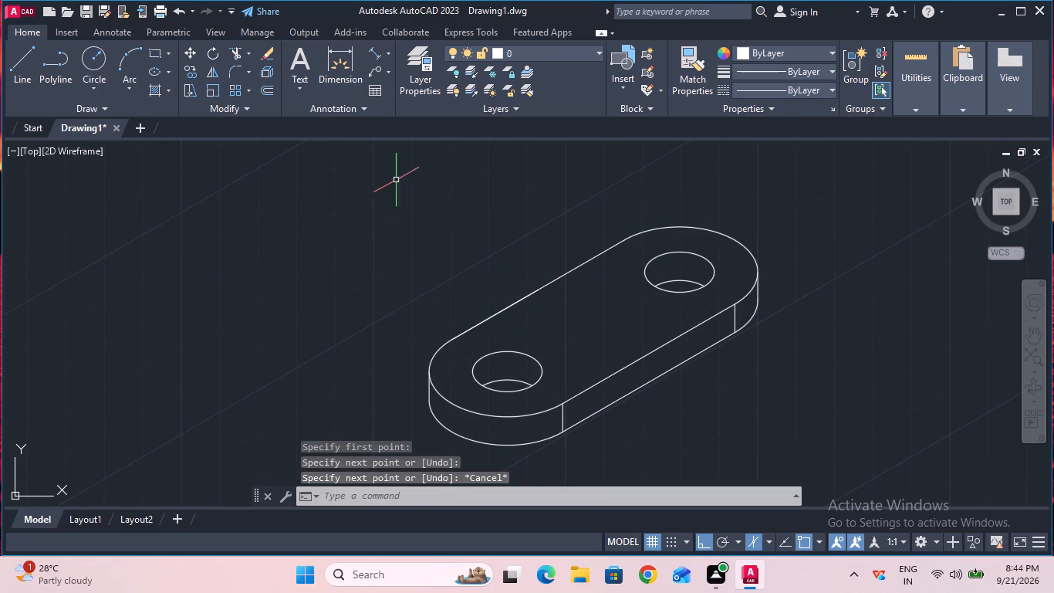
Measure the front half of the rear straight edge with a trial aligned dimension.
{"action": "double_click", "coordinate": [374, 61]}
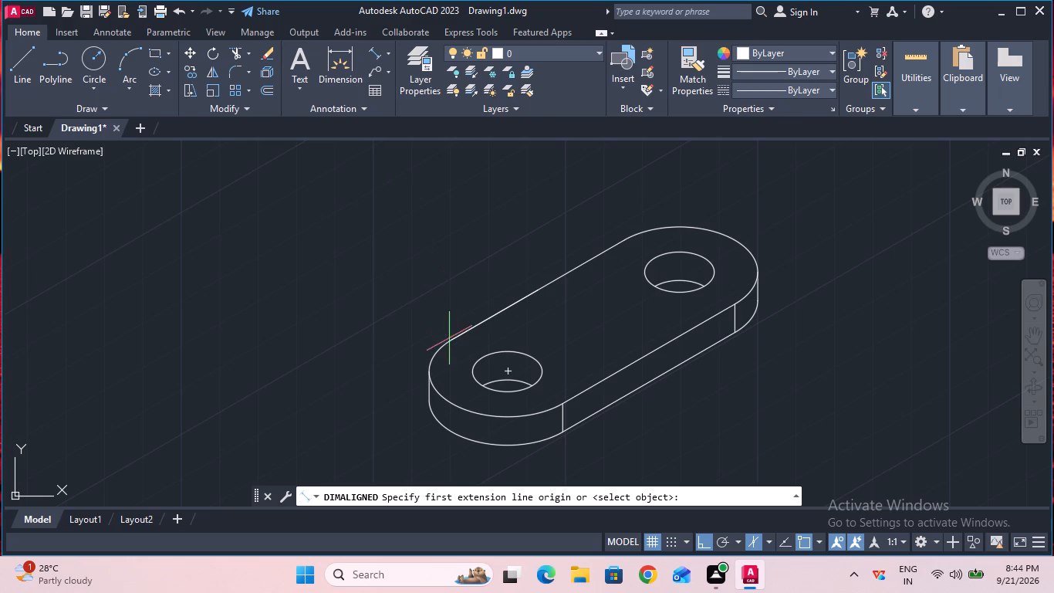
{"action": "left_click", "coordinate": [451, 341]}
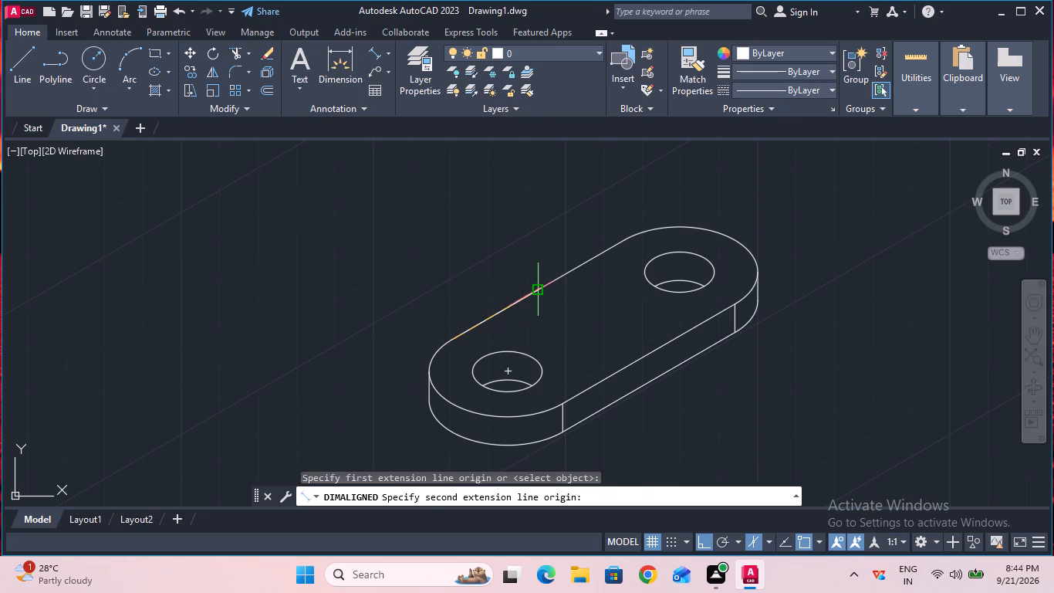
{"action": "left_click", "coordinate": [535, 293]}
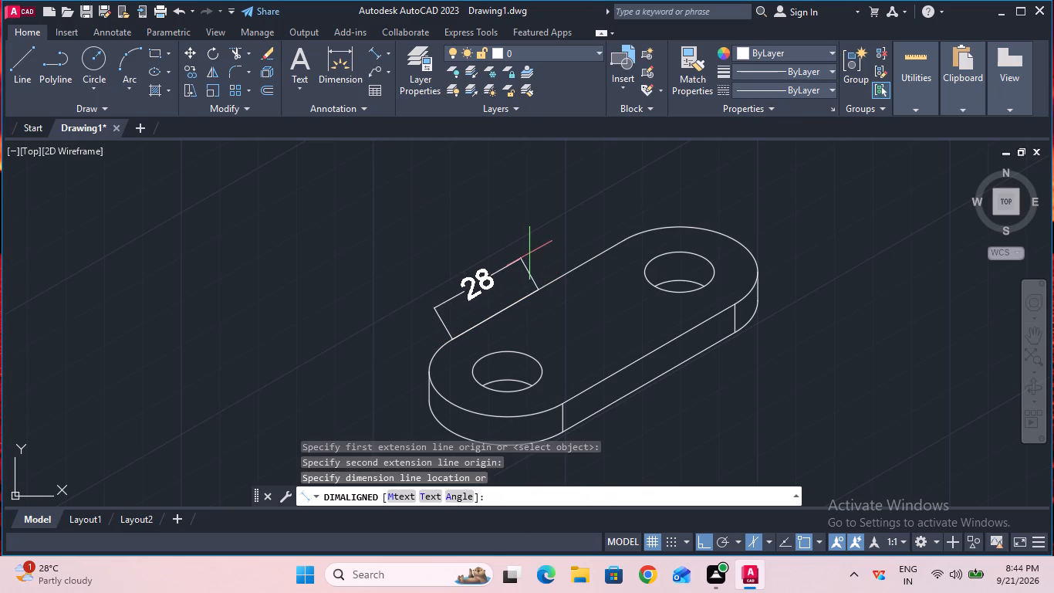
{"action": "key", "text": "Escape"}
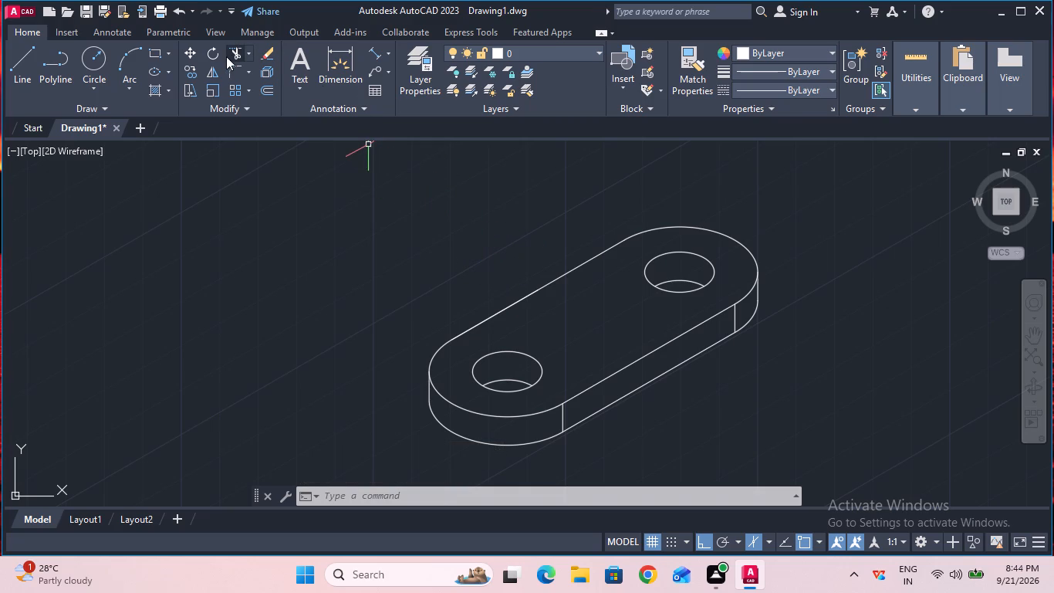
Draw a 20 mm line from the rear edge's midpoint along that edge toward the front rounded end.
{"action": "left_click", "coordinate": [33, 63]}
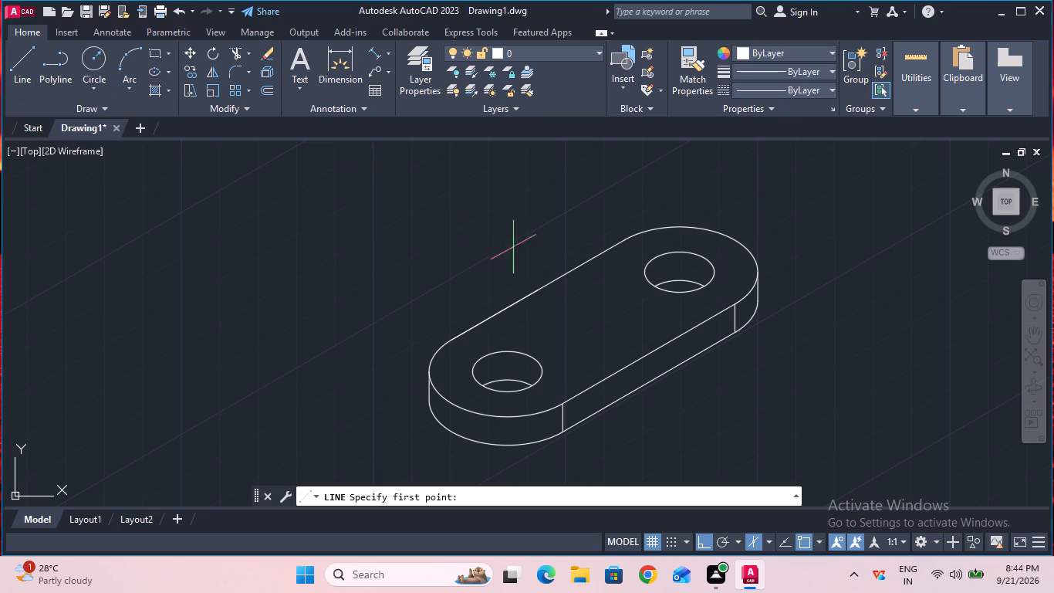
{"action": "left_click", "coordinate": [542, 287]}
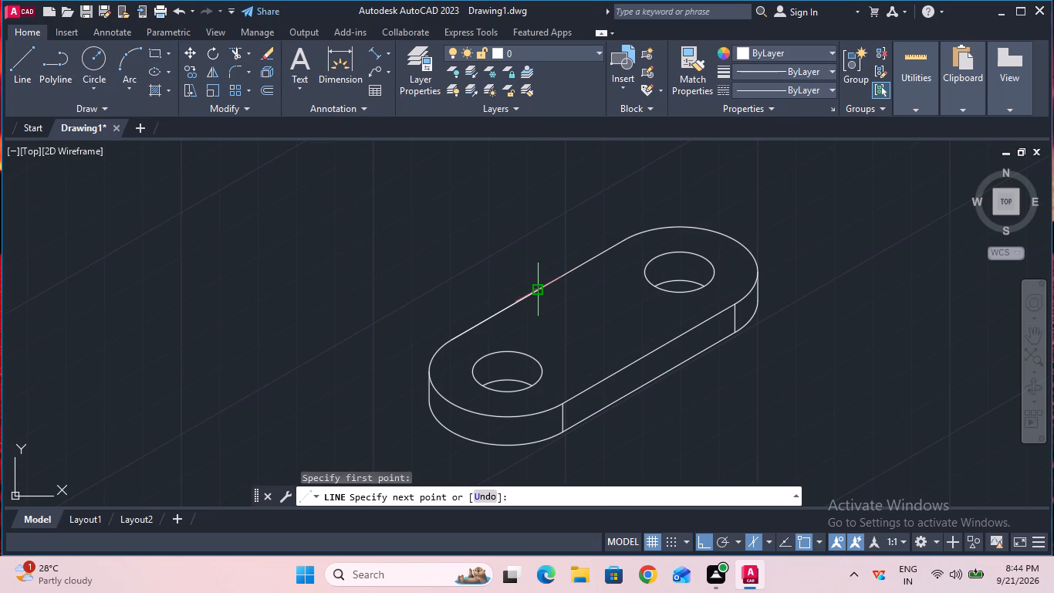
{"action": "type", "text": "20"}
{"action": "key", "text": "Return"}
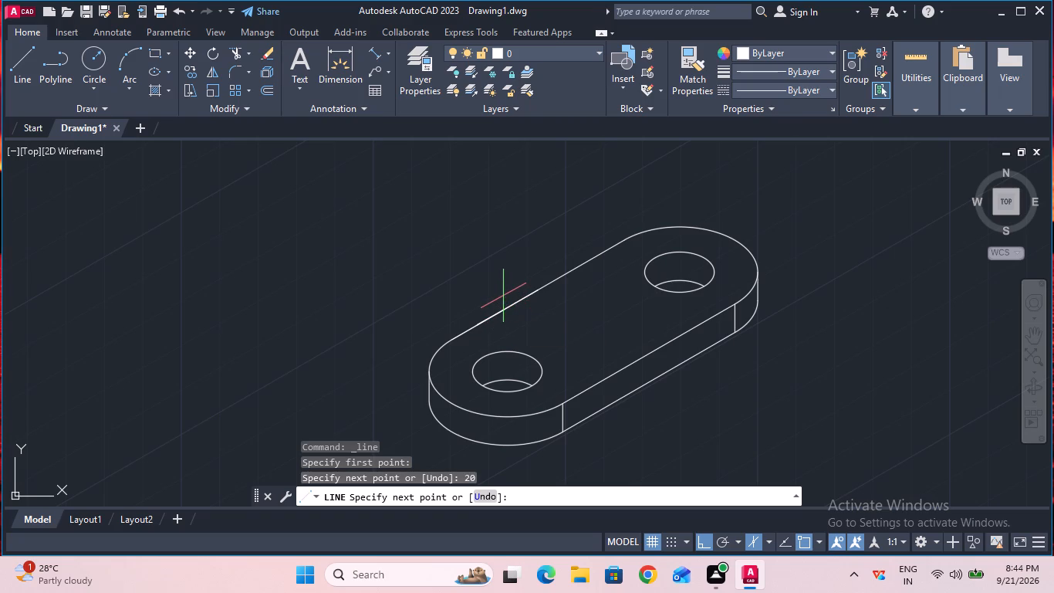
{"action": "key", "text": "Escape"}
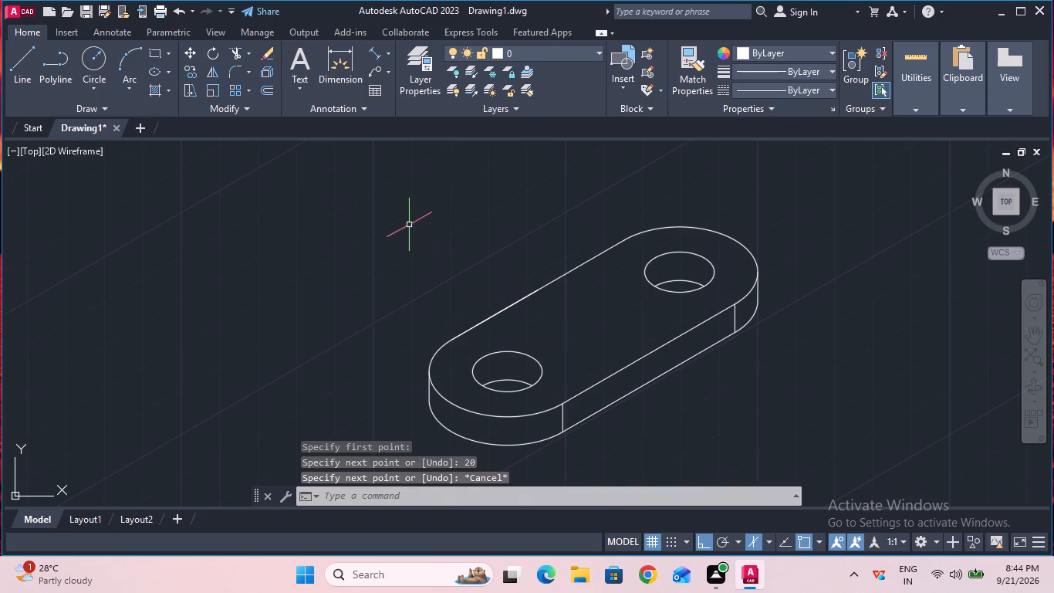
Draw a 32 mm vertical line upward from the midpoint of the rear edge's front half.
{"action": "left_click", "coordinate": [27, 71]}
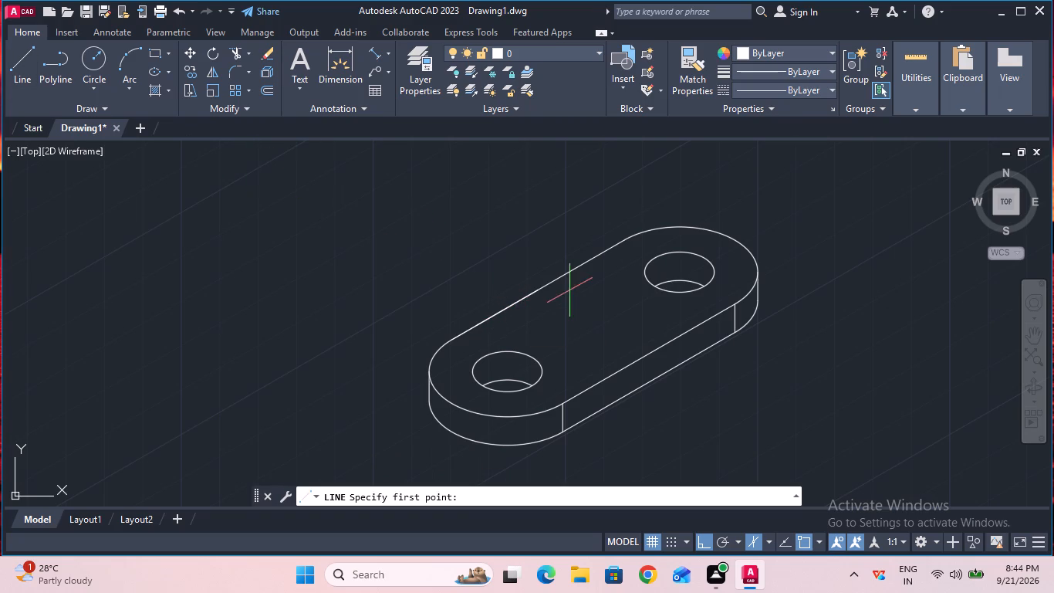
{"action": "left_click", "coordinate": [493, 313]}
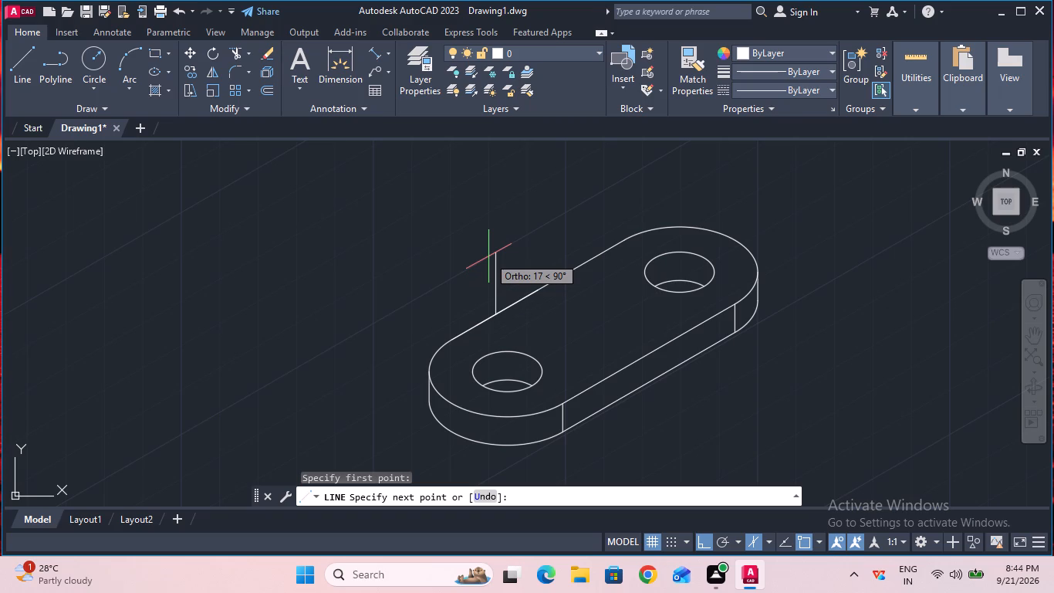
{"action": "type", "text": "32"}
{"action": "key", "text": "Return"}
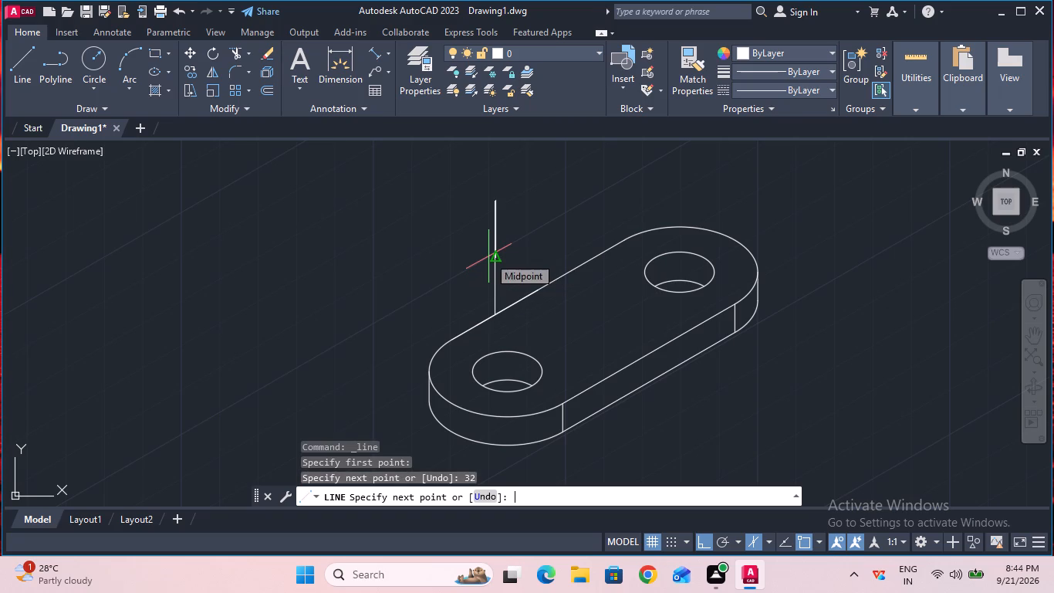
{"action": "key", "text": "Escape"}
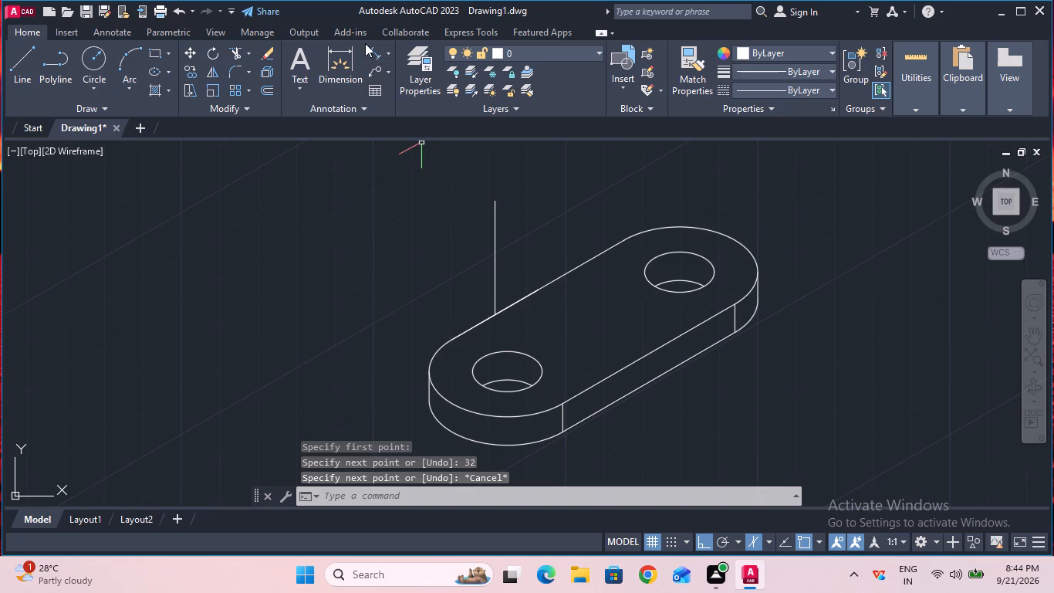
Measure the new vertical line from its top end to the rear edge with a trial aligned dimension.
{"action": "left_click", "coordinate": [370, 45]}
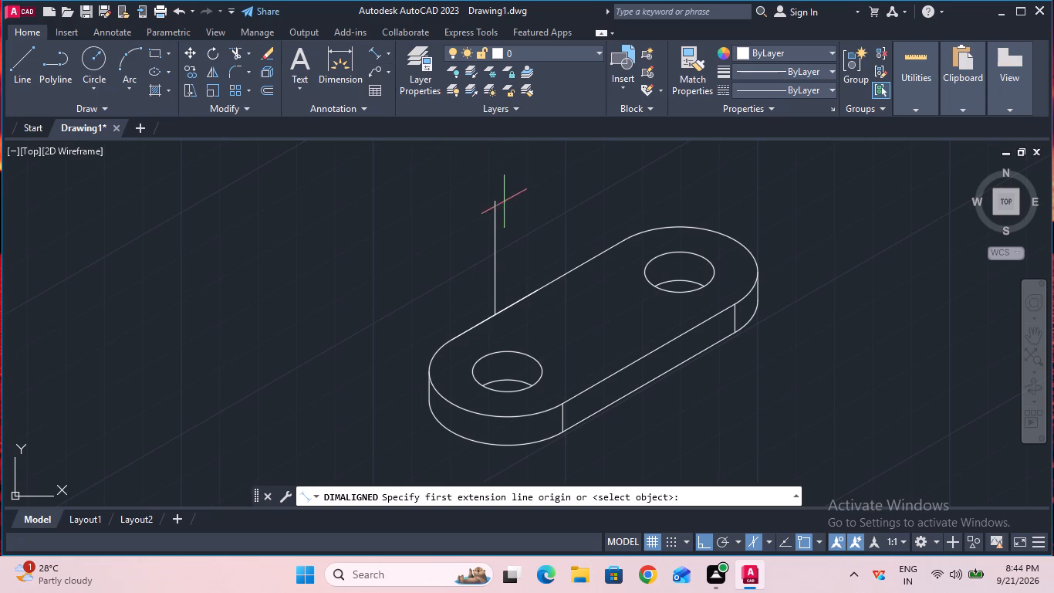
{"action": "left_click", "coordinate": [495, 202]}
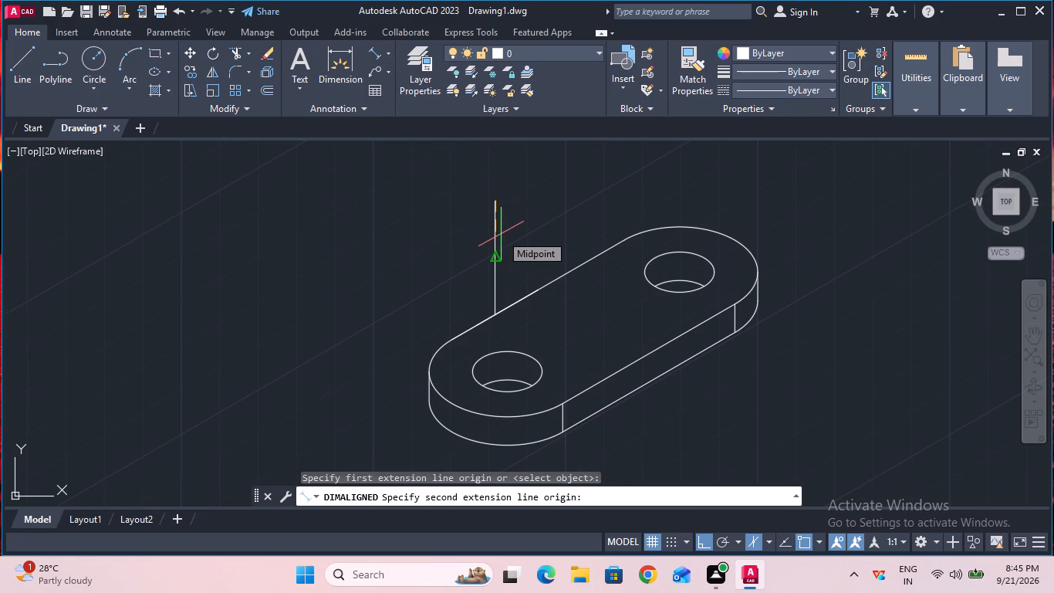
{"action": "left_click", "coordinate": [493, 313]}
{"action": "key", "text": "Escape"}
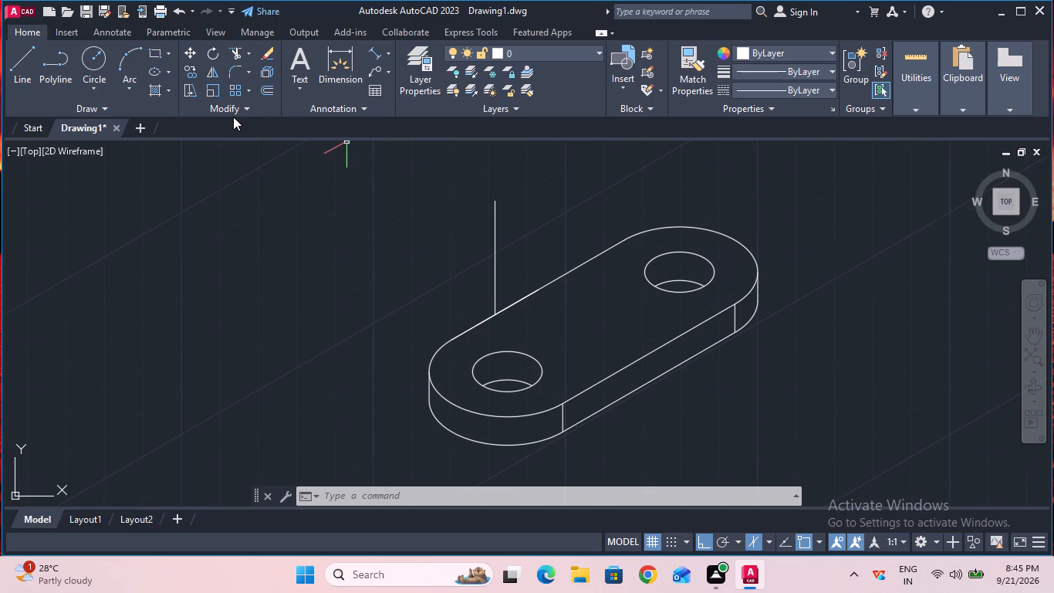
Draw a 20 mm line from the rear edge's midpoint along that edge toward the back rounded end.
{"action": "left_click", "coordinate": [21, 84]}
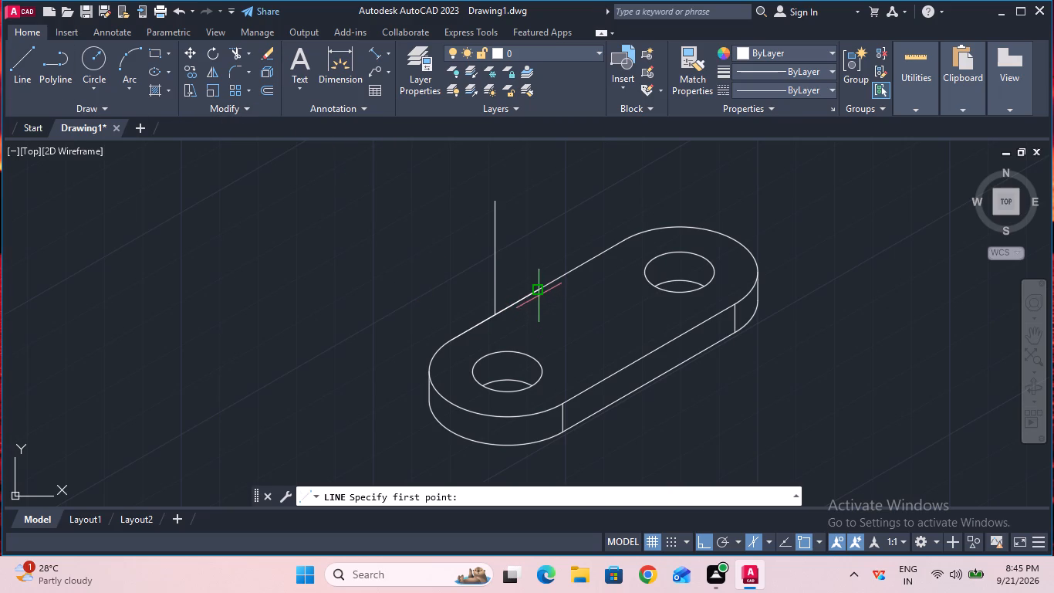
{"action": "left_click", "coordinate": [536, 293]}
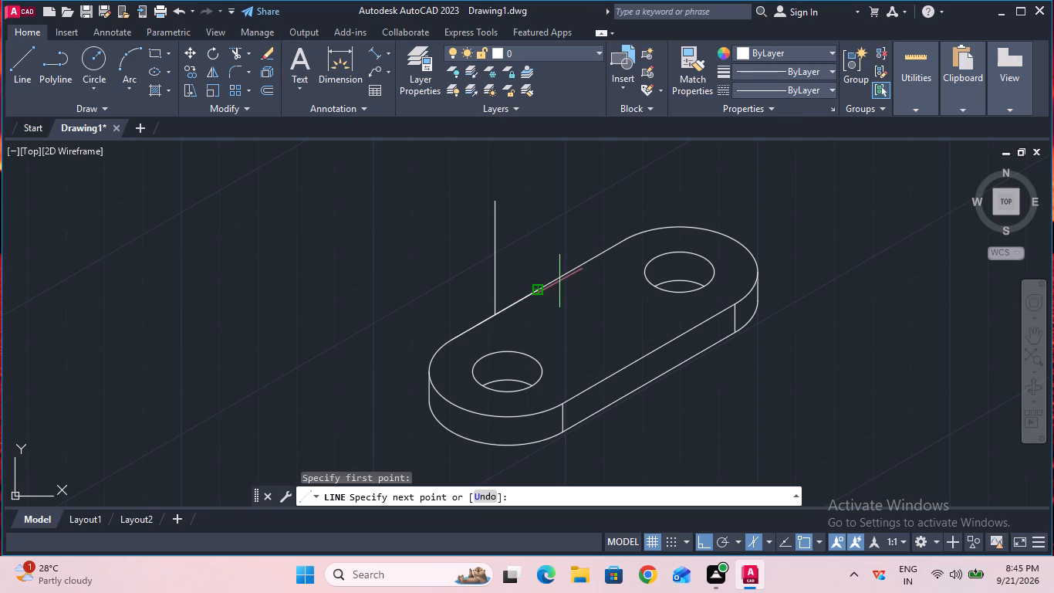
{"action": "type", "text": "20"}
{"action": "key", "text": "Return"}
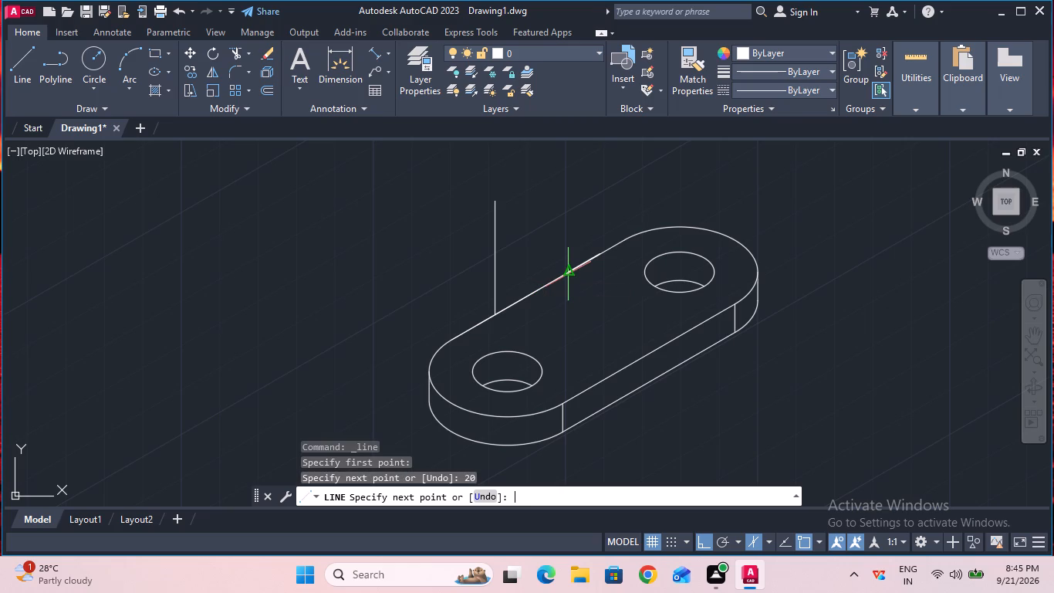
{"action": "key", "text": "Escape"}
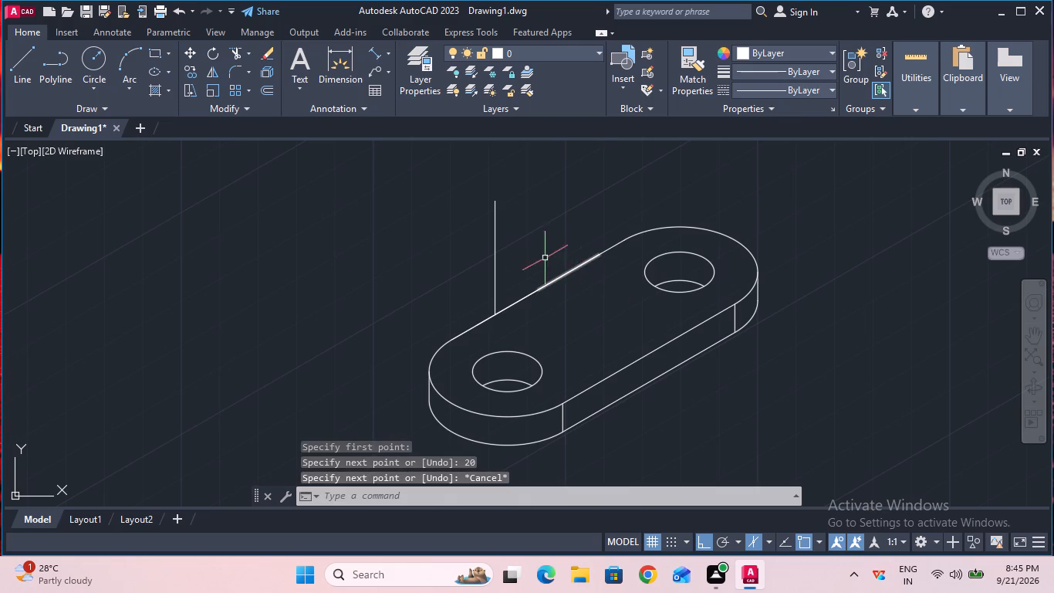
Draw a 32 mm vertical line upward from the back end of the new 20 mm line.
{"action": "left_click", "coordinate": [29, 62]}
{"action": "left_click", "coordinate": [596, 252]}
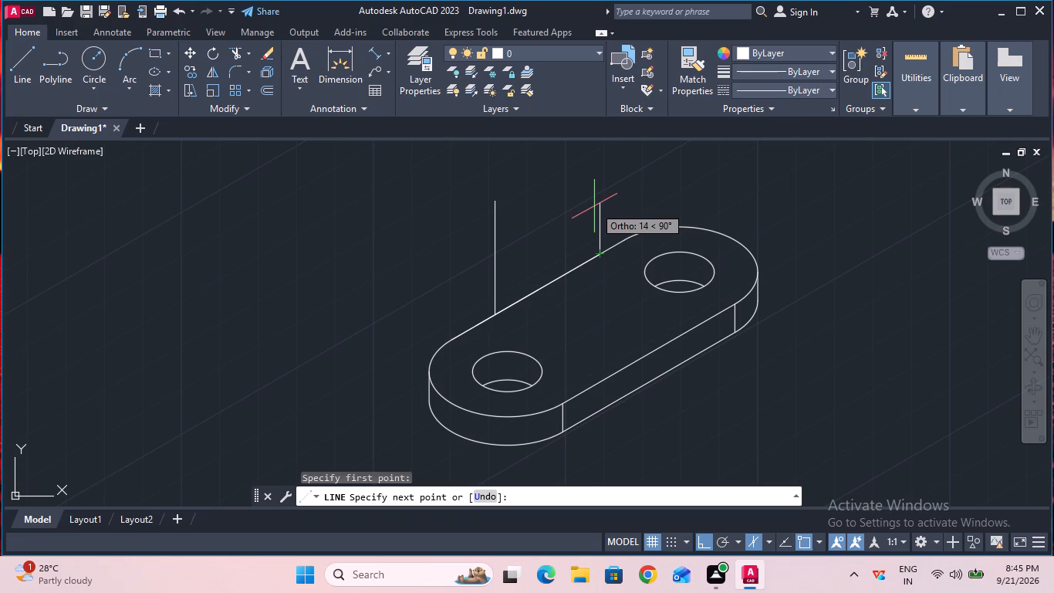
{"action": "type", "text": "32"}
{"action": "key", "text": "Return"}
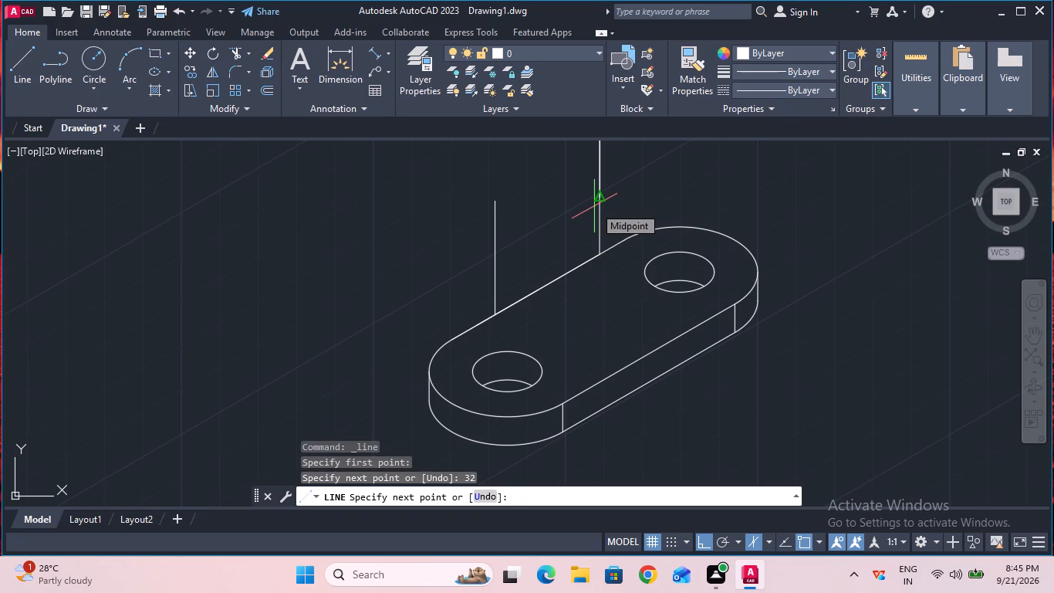
Draw a line joining the top ends of the two 32 mm vertical lines on the rear edge.
{"action": "scroll", "coordinate": [594, 206], "scroll_direction": "down", "scroll_amount": 1, "text": "ctrl"}
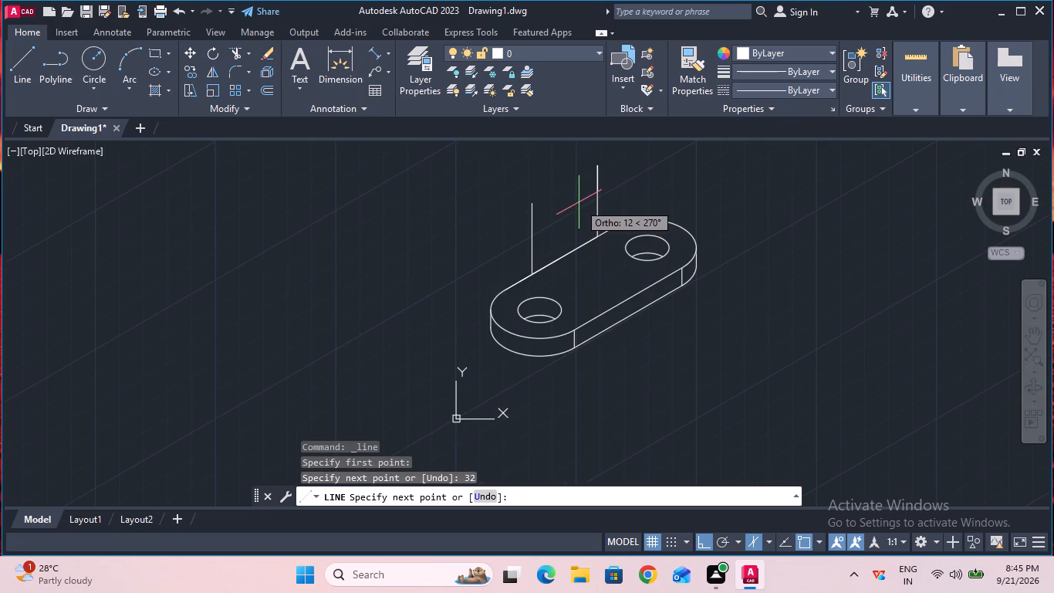
{"action": "key", "text": "Escape"}
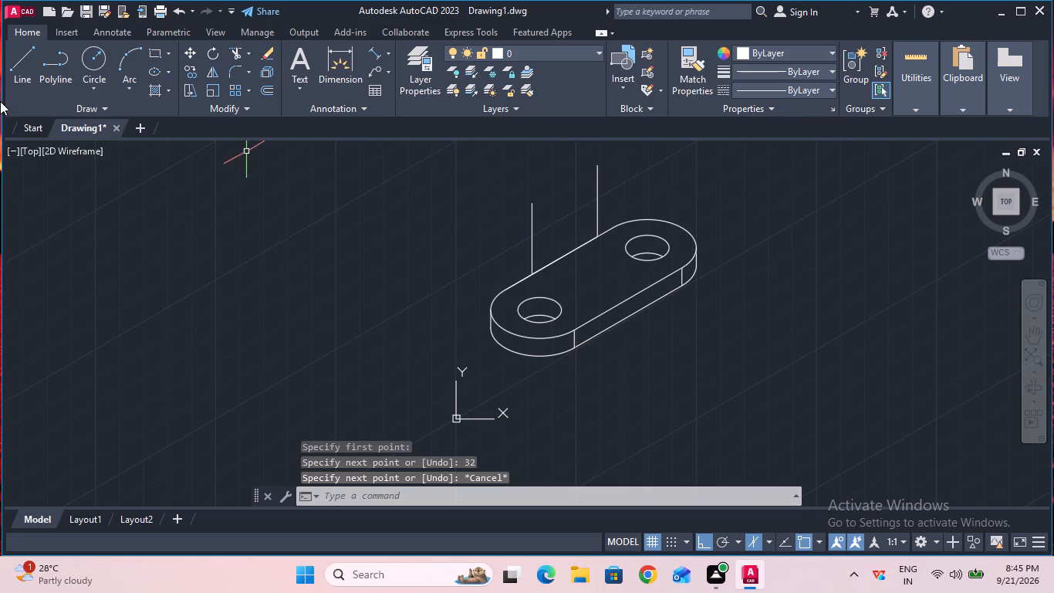
{"action": "left_click", "coordinate": [13, 79]}
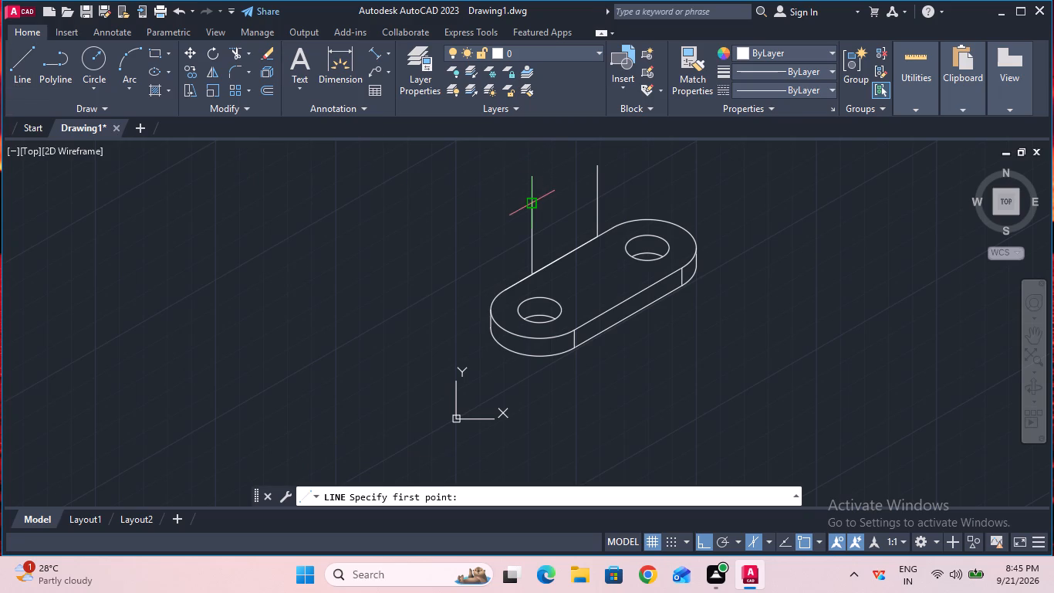
{"action": "left_click", "coordinate": [532, 203]}
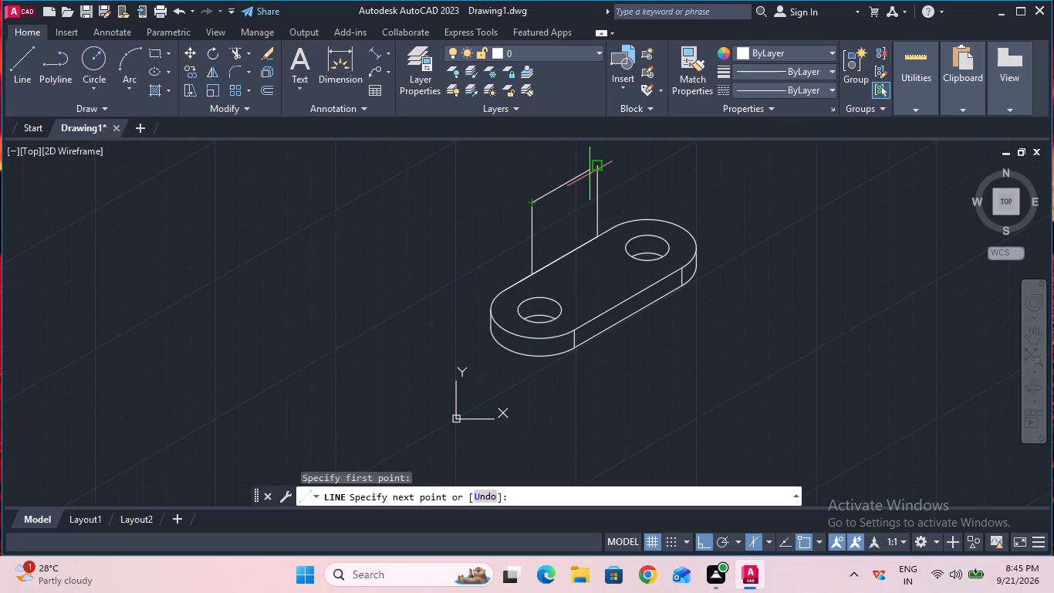
{"action": "left_click", "coordinate": [594, 171]}
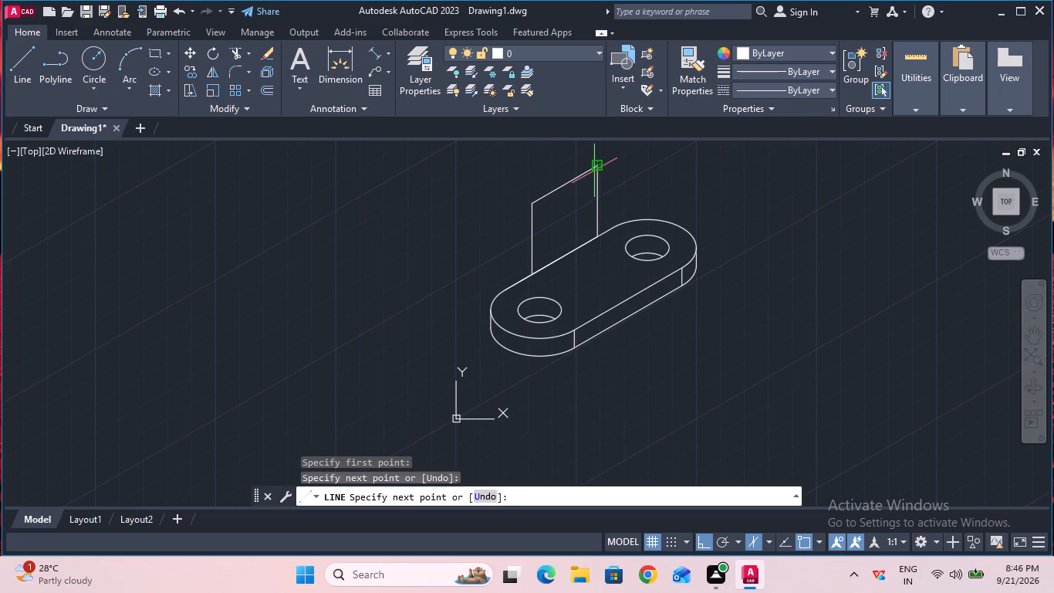
{"action": "key", "text": "Escape"}
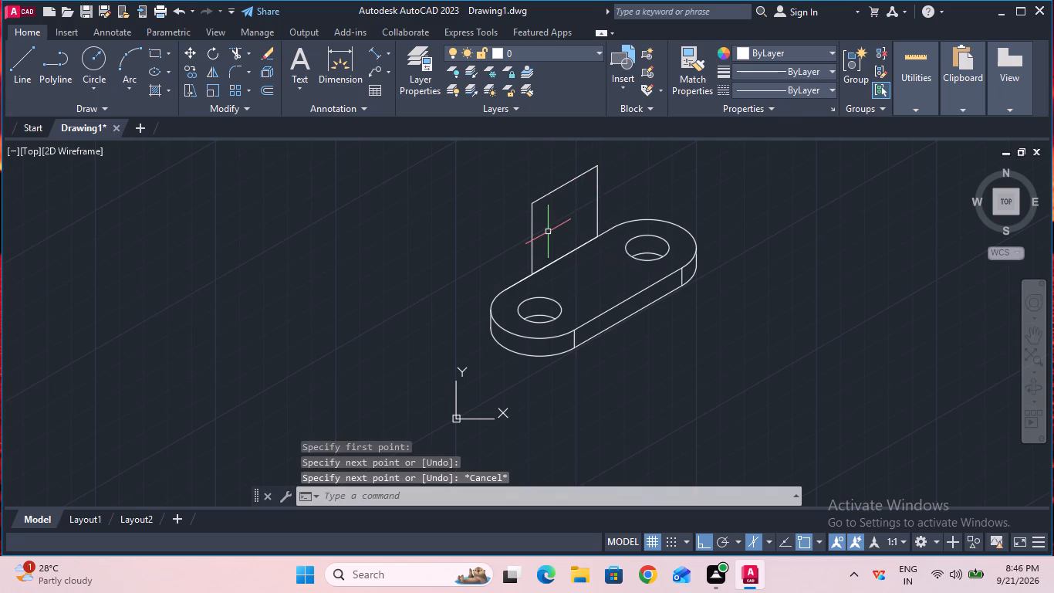
Trim the overlapping rear-edge segments between the bottoms of the two vertical lines.
{"action": "scroll", "coordinate": [548, 232], "scroll_direction": "up", "scroll_amount": 1, "text": "ctrl"}
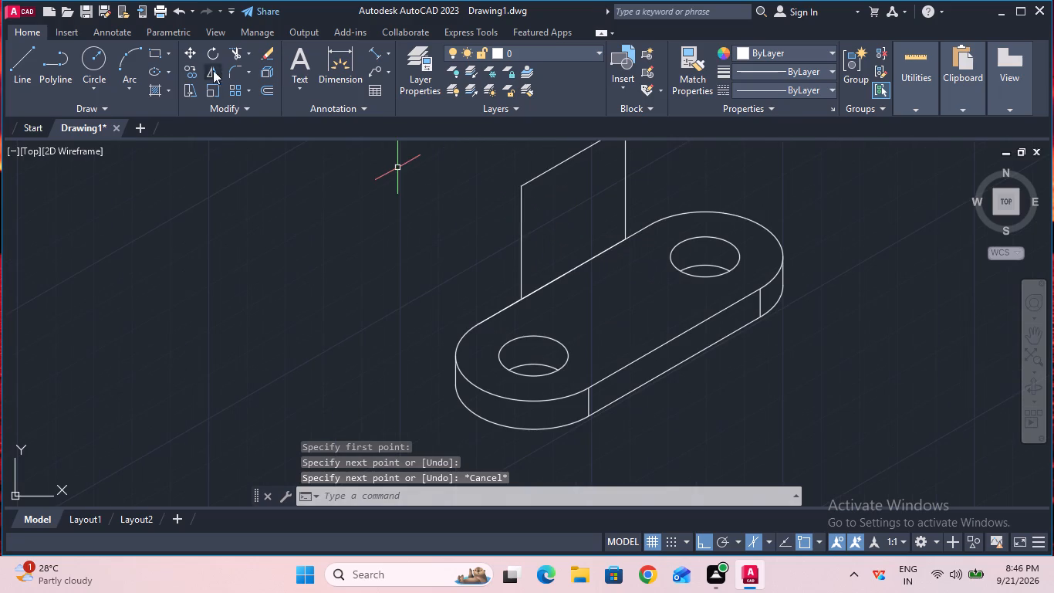
{"action": "left_click", "coordinate": [234, 56]}
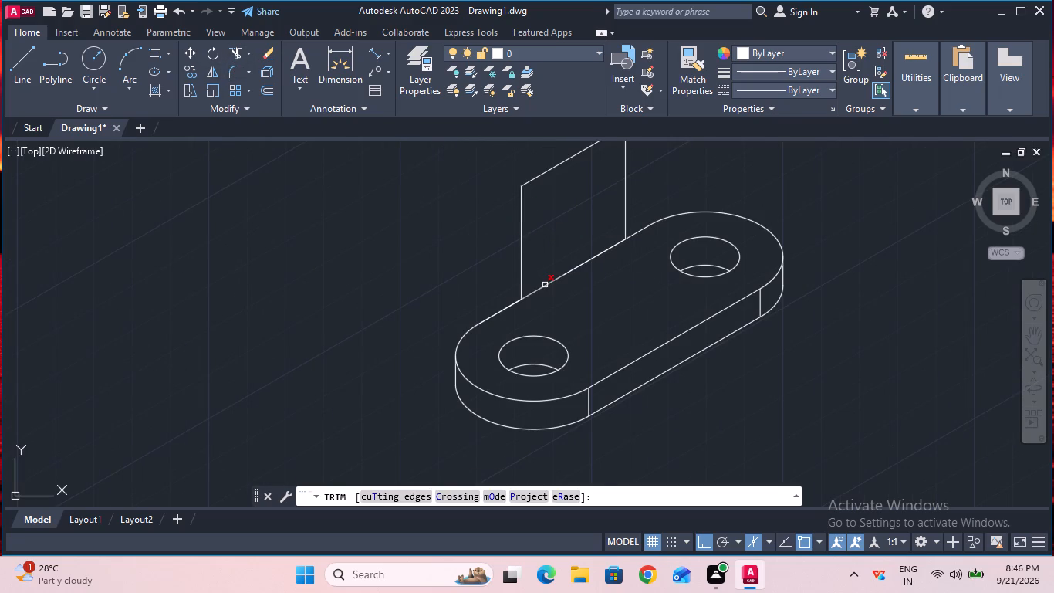
{"action": "left_click", "coordinate": [545, 285]}
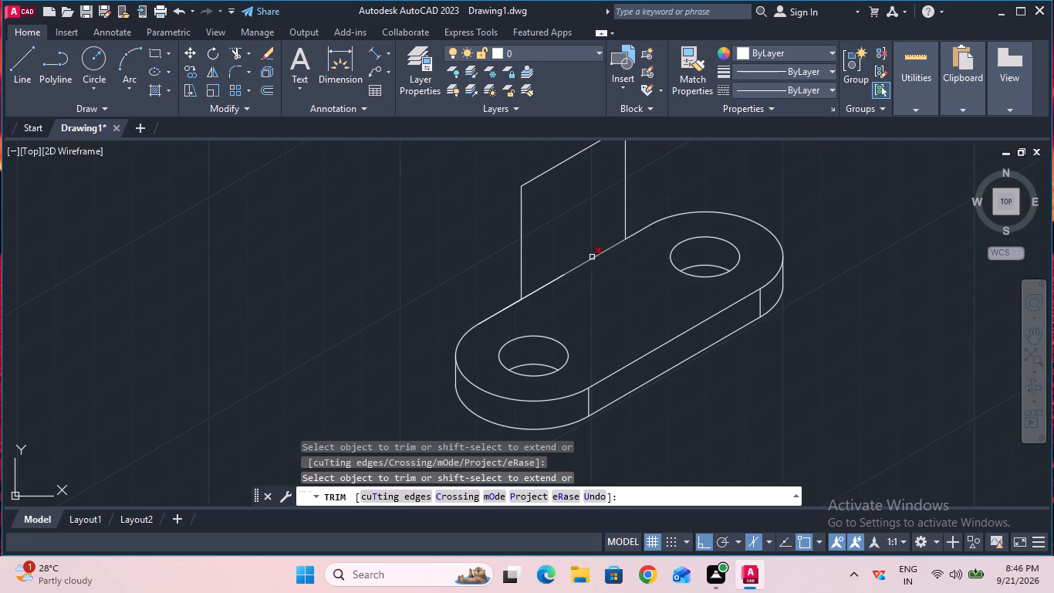
{"action": "left_click", "coordinate": [592, 257]}
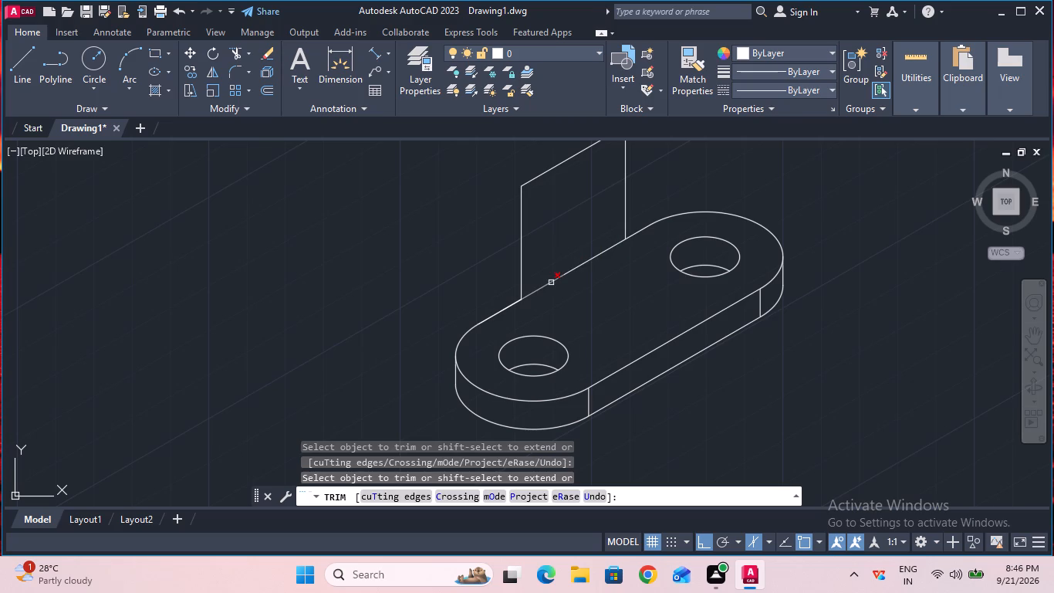
{"action": "key", "text": "Escape"}
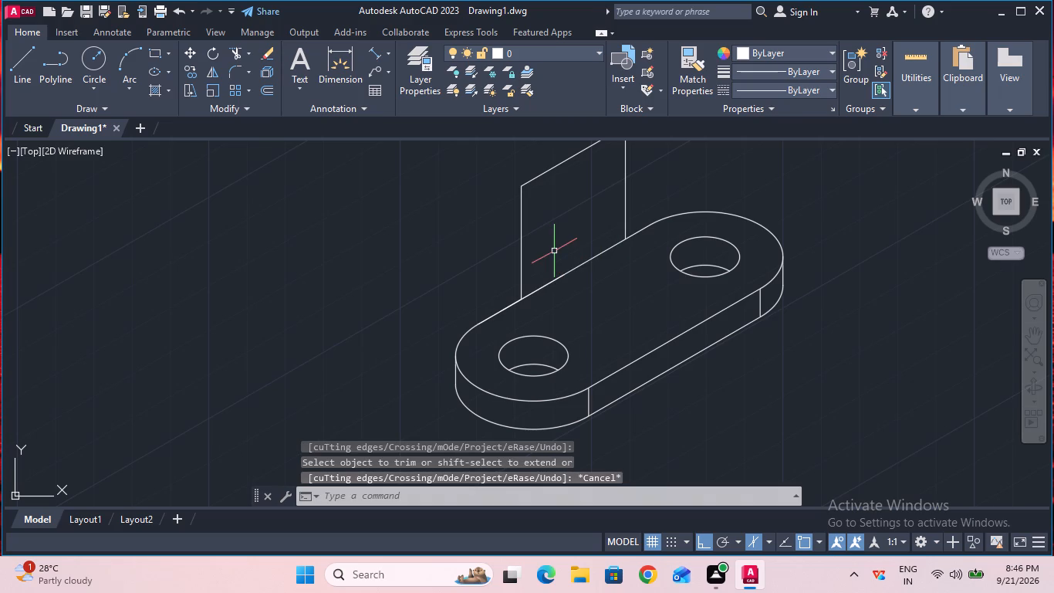
Copy the upright's two vertical lines and top line 10 mm across the plate, away from the rear edge, in the top isoplane.
{"action": "scroll", "coordinate": [554, 251], "scroll_direction": "down", "scroll_amount": 1, "text": "ctrl"}
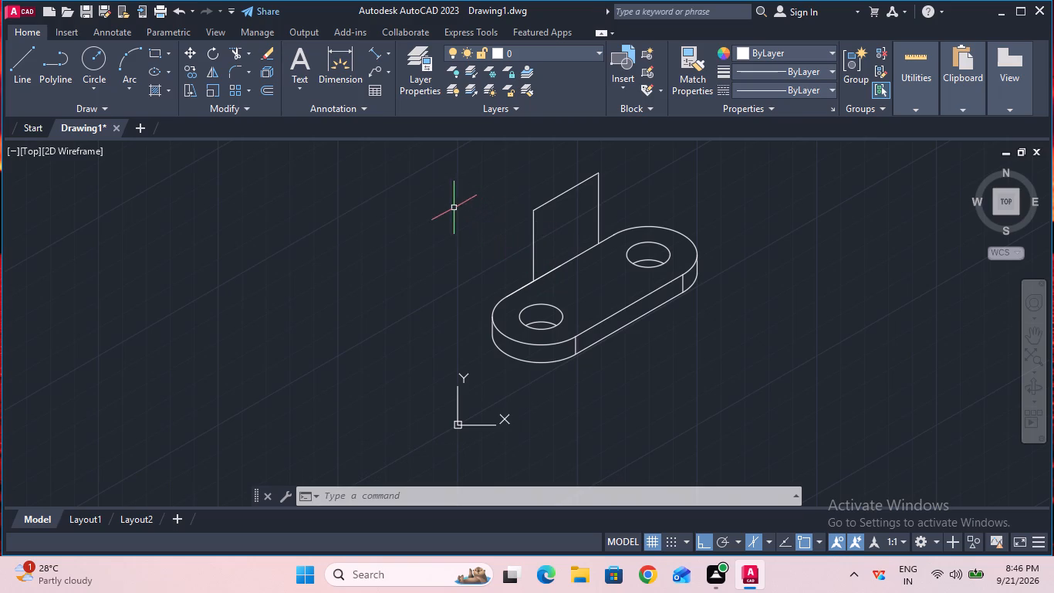
{"action": "left_click", "coordinate": [195, 74]}
{"action": "left_click", "coordinate": [534, 260]}
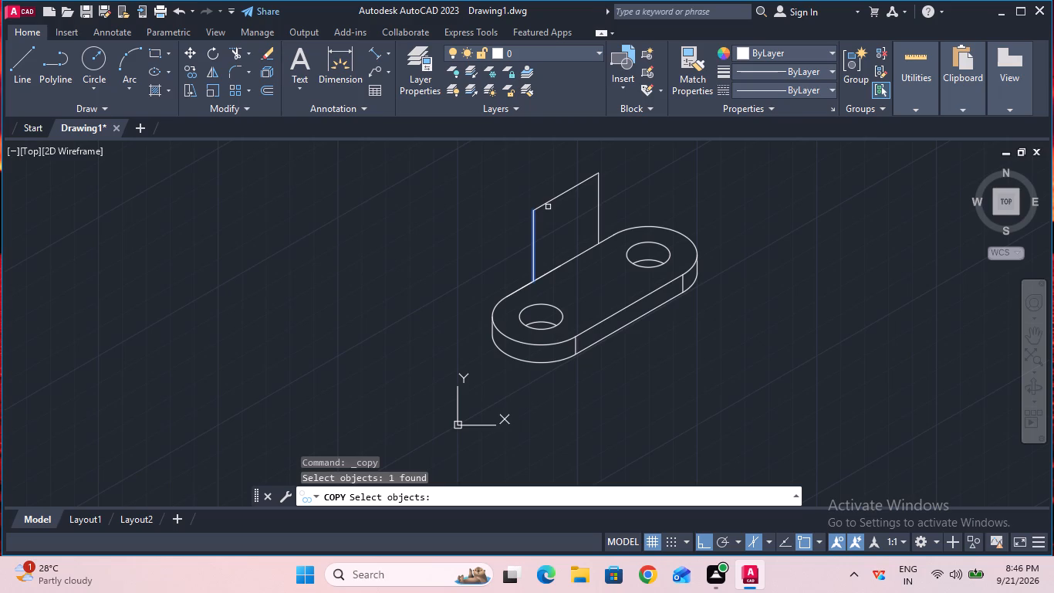
{"action": "left_click", "coordinate": [552, 201], "text": "shift"}
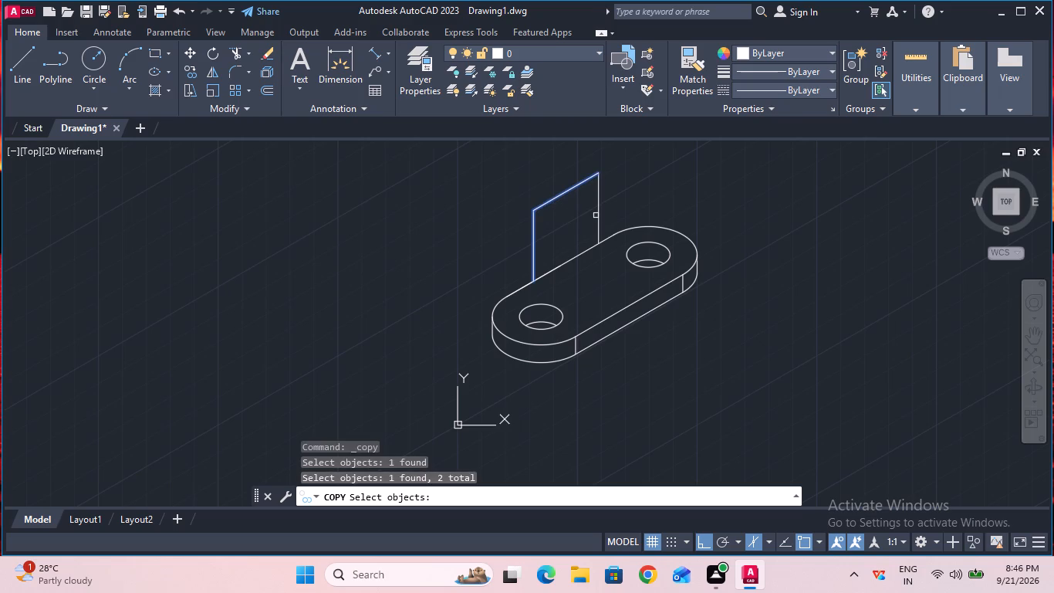
{"action": "left_click", "coordinate": [597, 215], "text": "shift"}
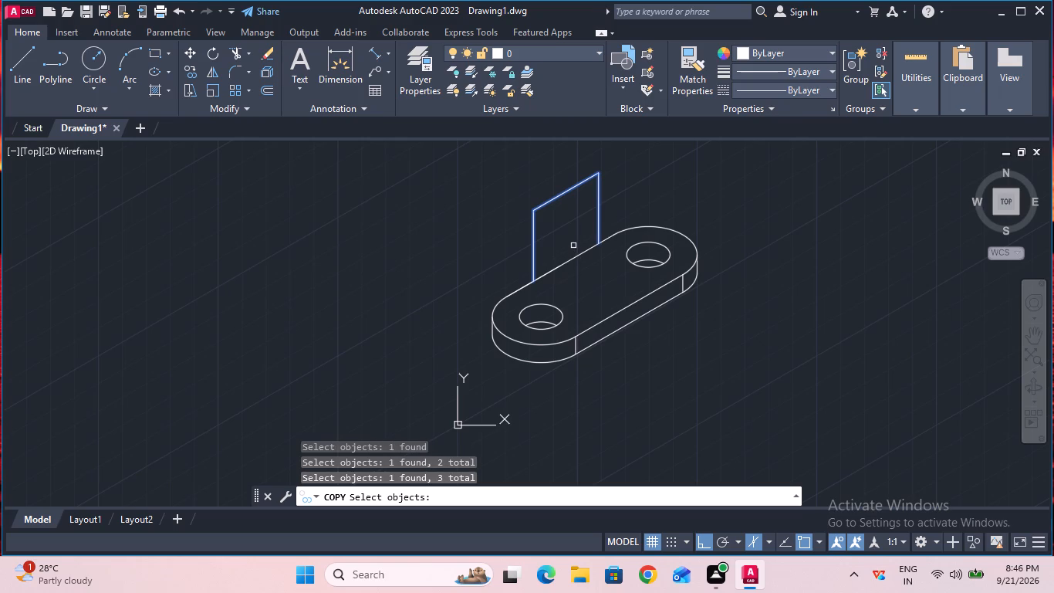
{"action": "key", "text": "Return"}
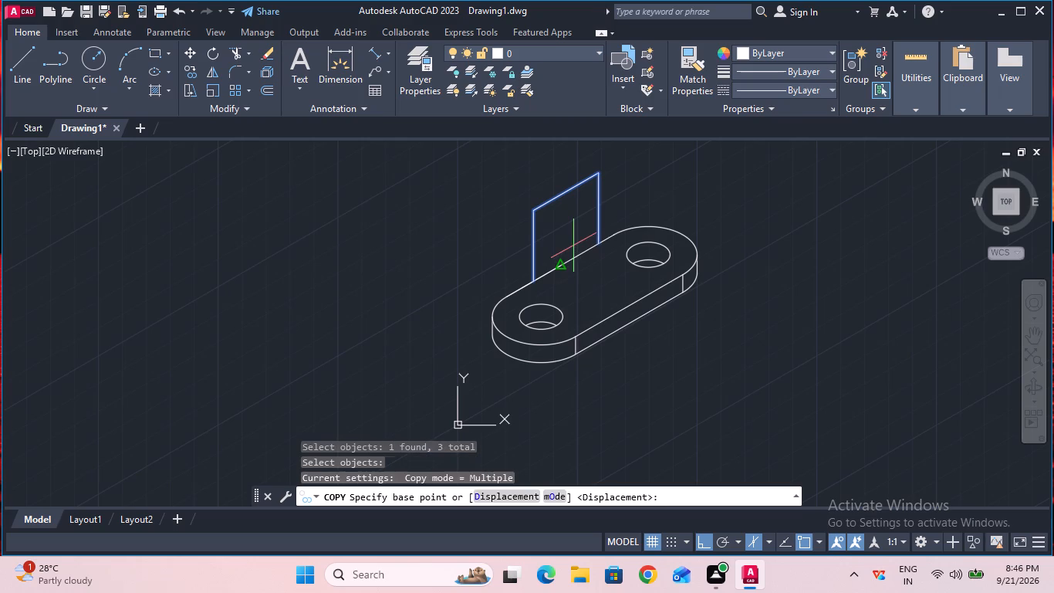
{"action": "left_click", "coordinate": [566, 196]}
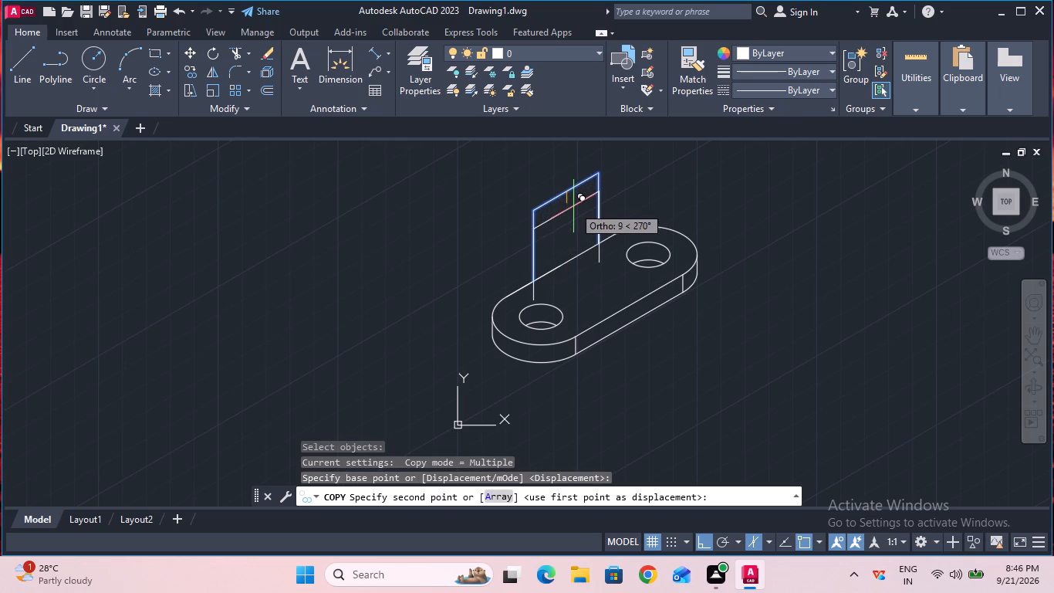
{"action": "key", "text": "F5"}
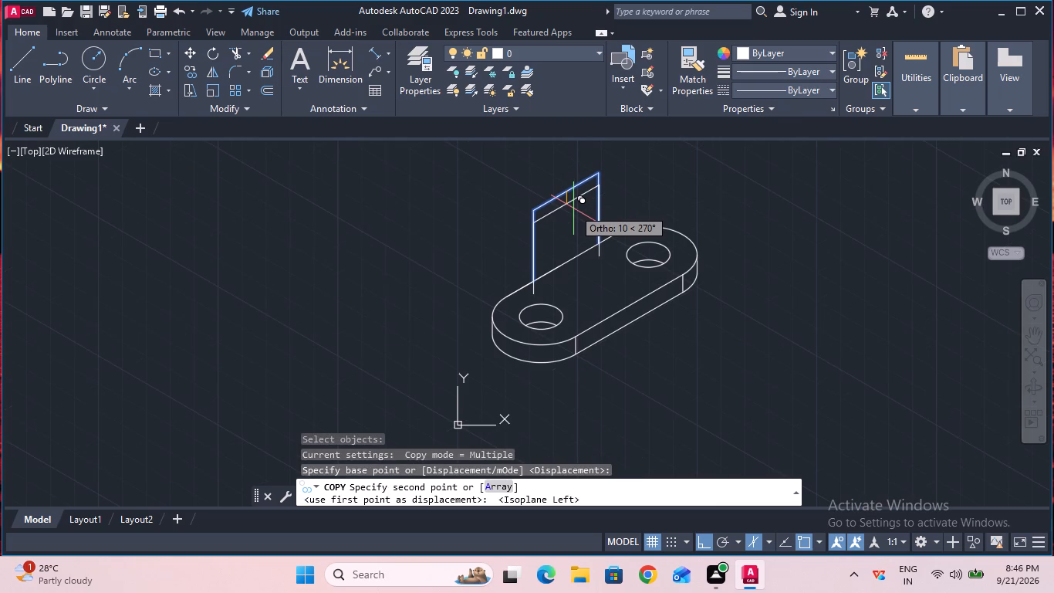
{"action": "key", "text": "F5"}
{"action": "key", "text": "1"}
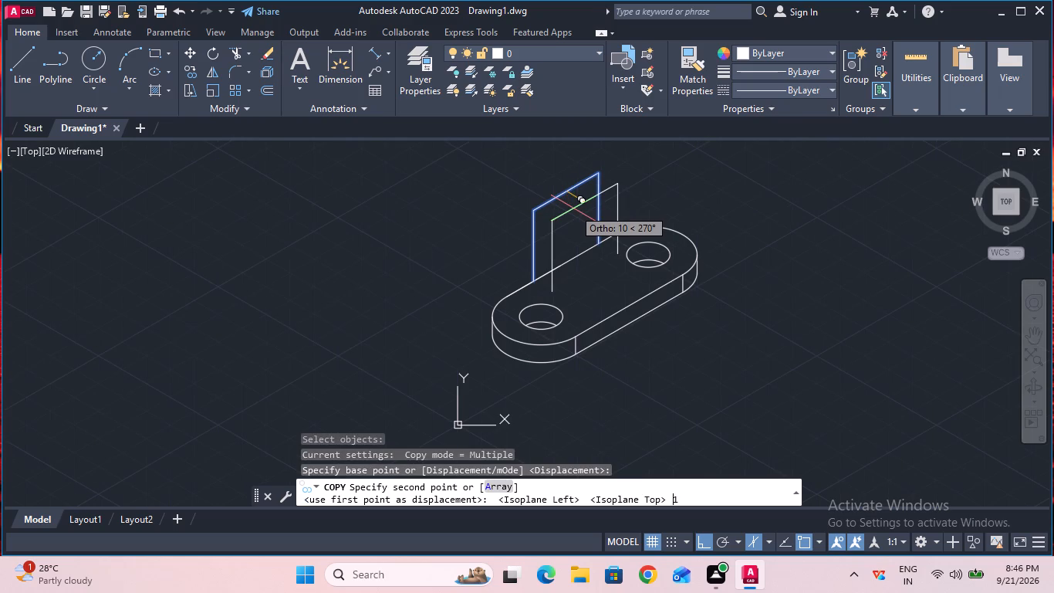
{"action": "key", "text": "0"}
{"action": "key", "text": "Return"}
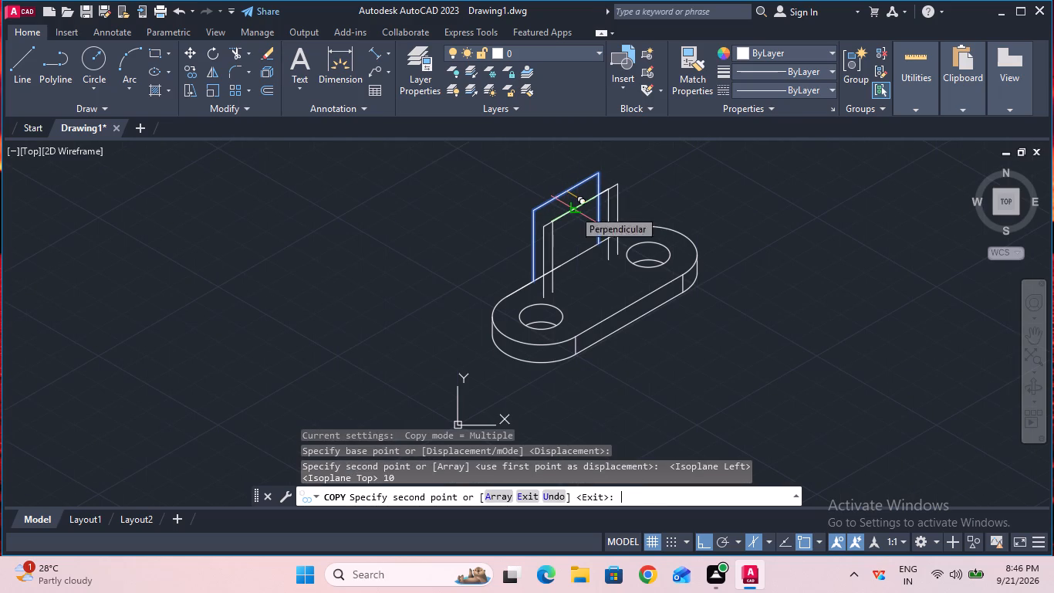
{"action": "key", "text": "Escape"}
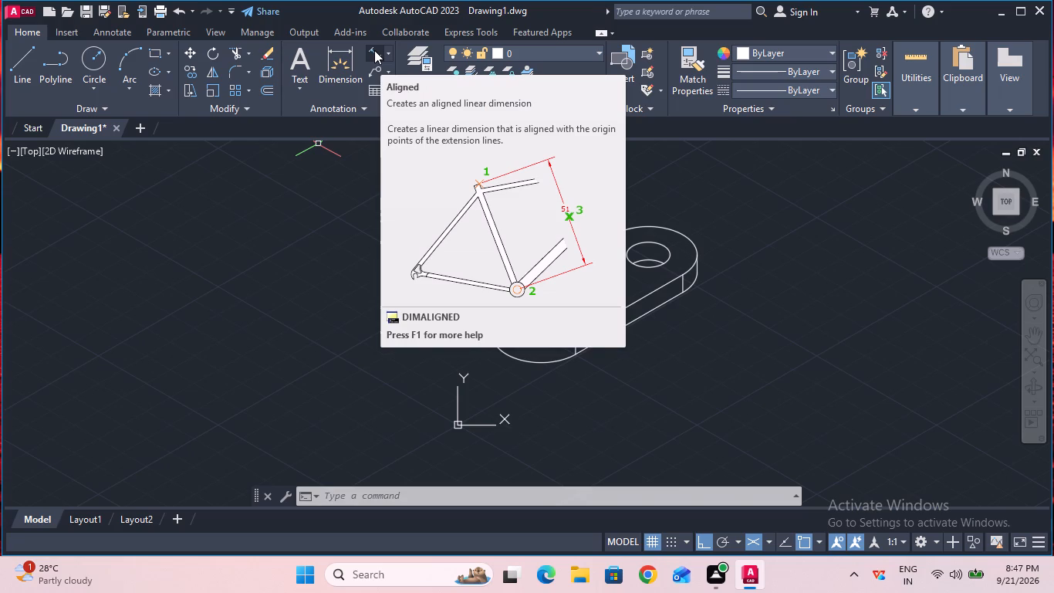
Trim away the original outline's back vertical line, which lies hidden behind the copied face of the upright.
{"action": "left_click", "coordinate": [236, 50]}
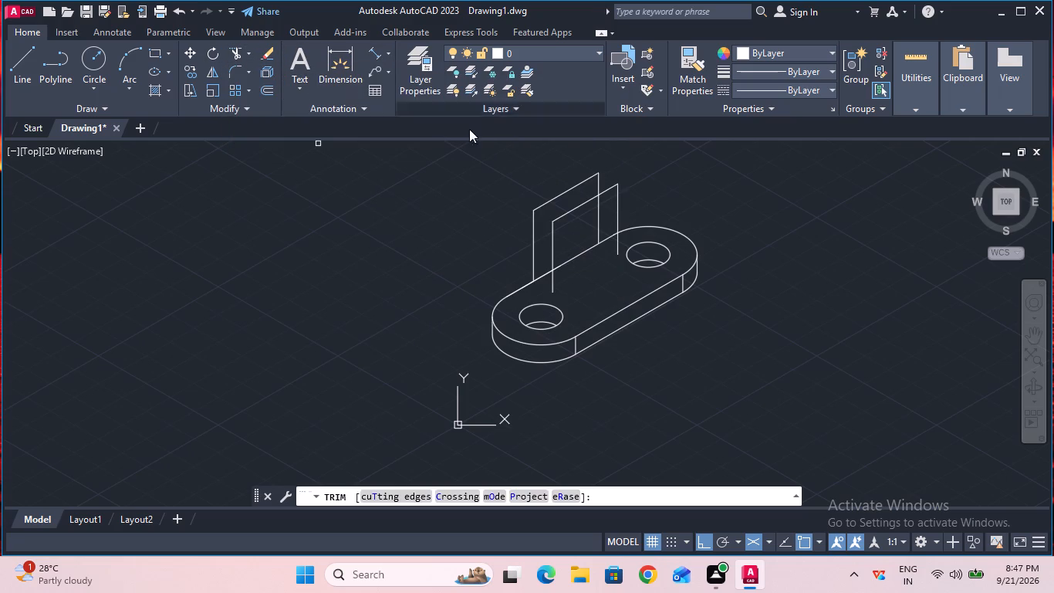
{"action": "left_click", "coordinate": [597, 187]}
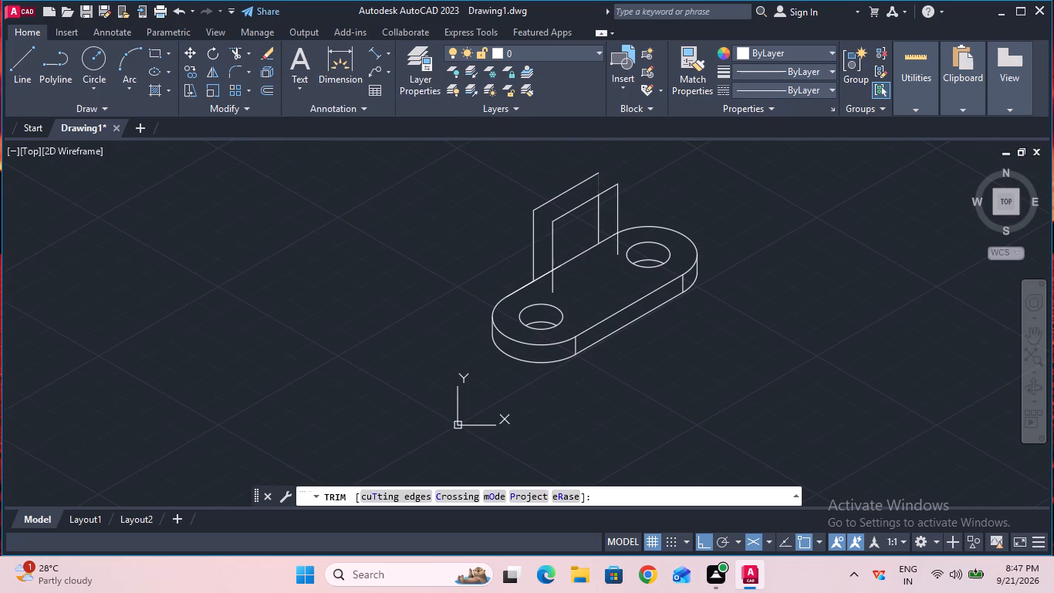
{"action": "left_click", "coordinate": [600, 211]}
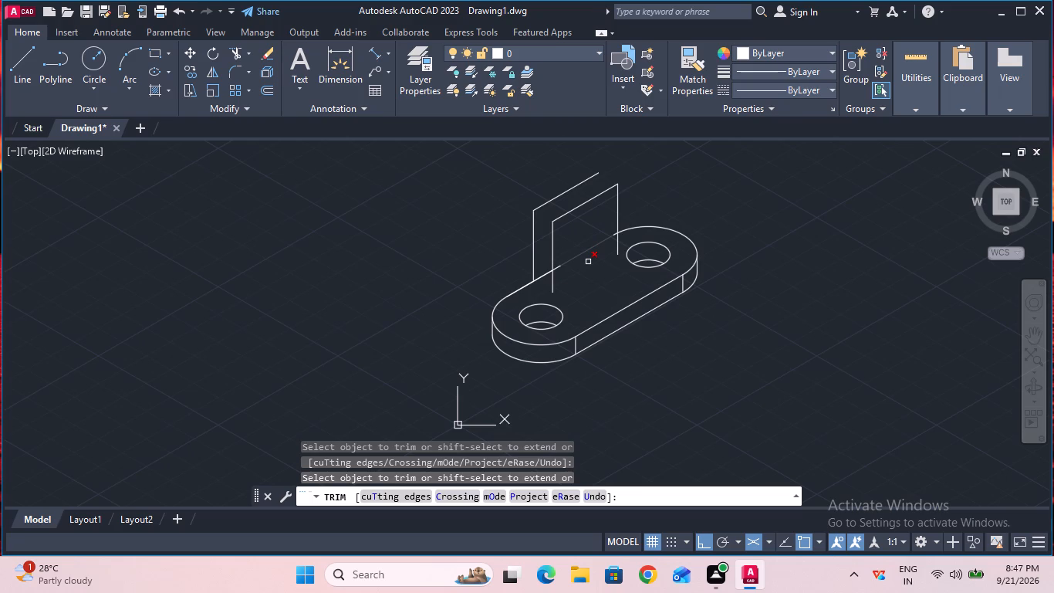
{"action": "key", "text": "Escape"}
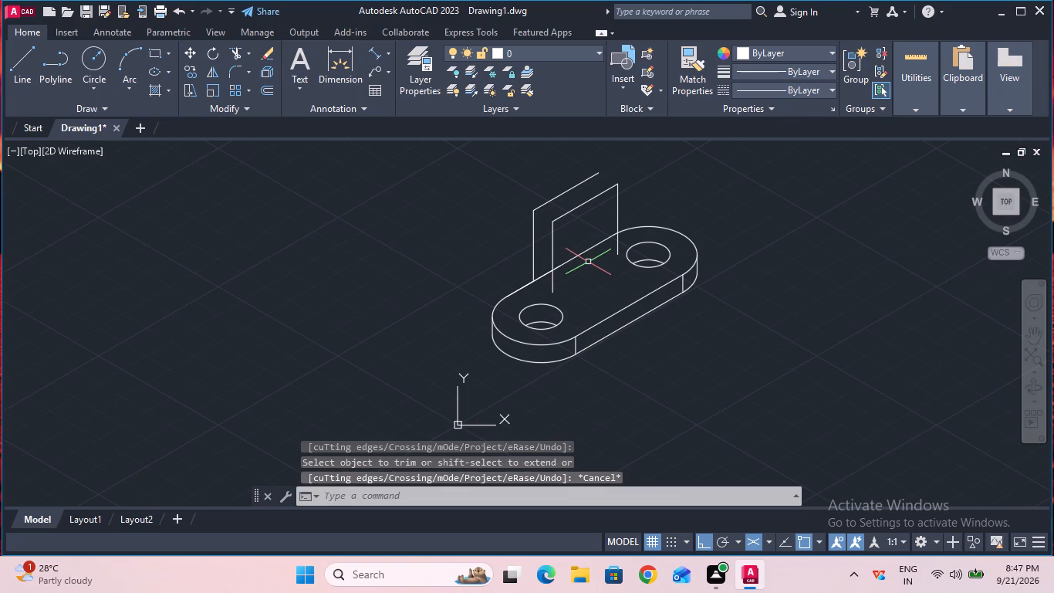
Close the upright's top face with two short lines joining the original outline's top corners to the copied ones.
{"action": "left_click", "coordinate": [24, 56]}
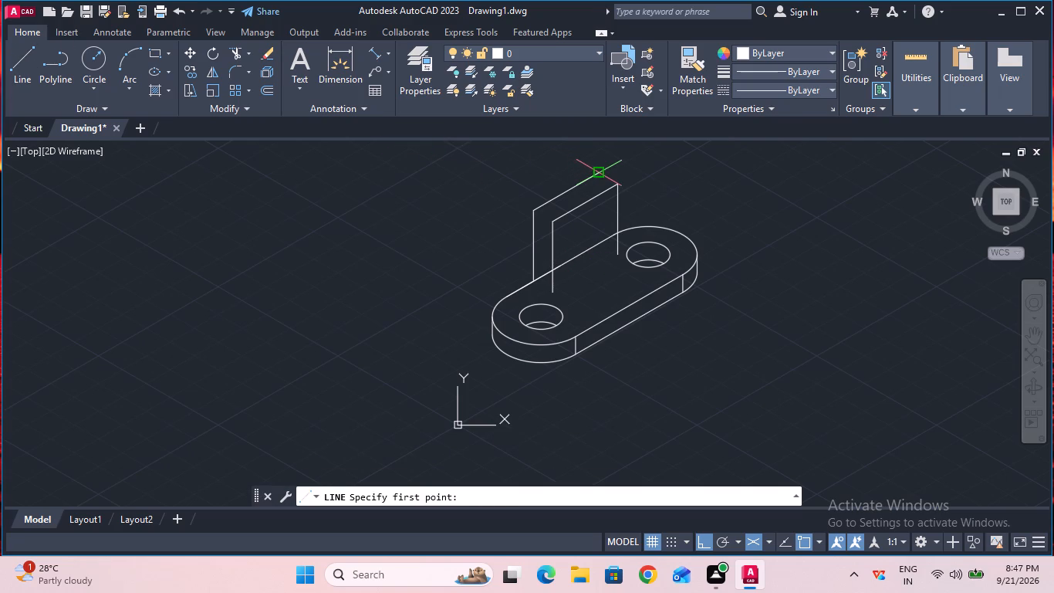
{"action": "left_click", "coordinate": [596, 171]}
{"action": "left_click", "coordinate": [618, 186]}
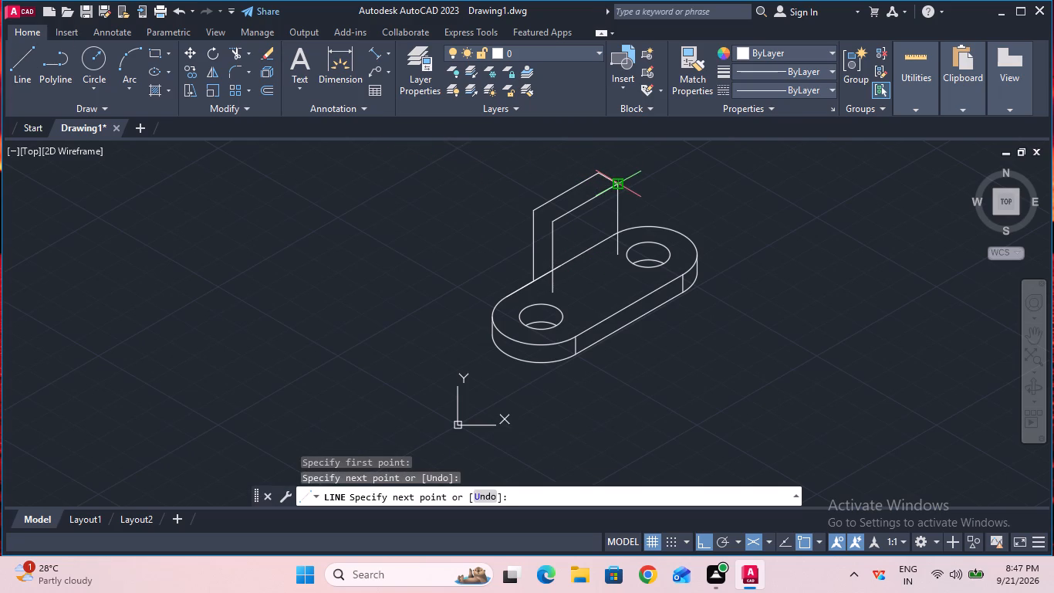
{"action": "key", "text": "Escape"}
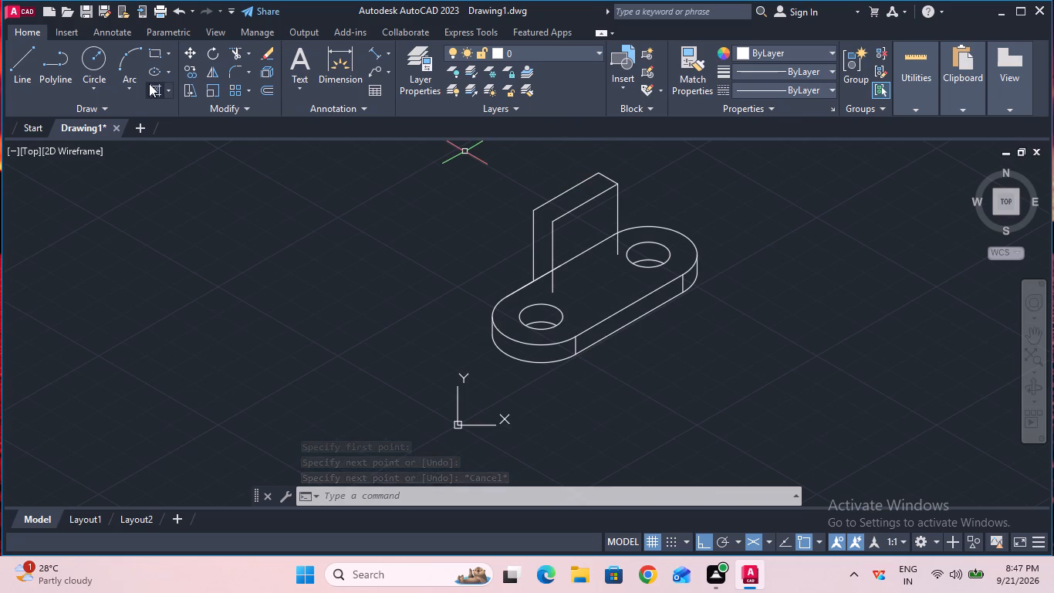
{"action": "left_click", "coordinate": [32, 67]}
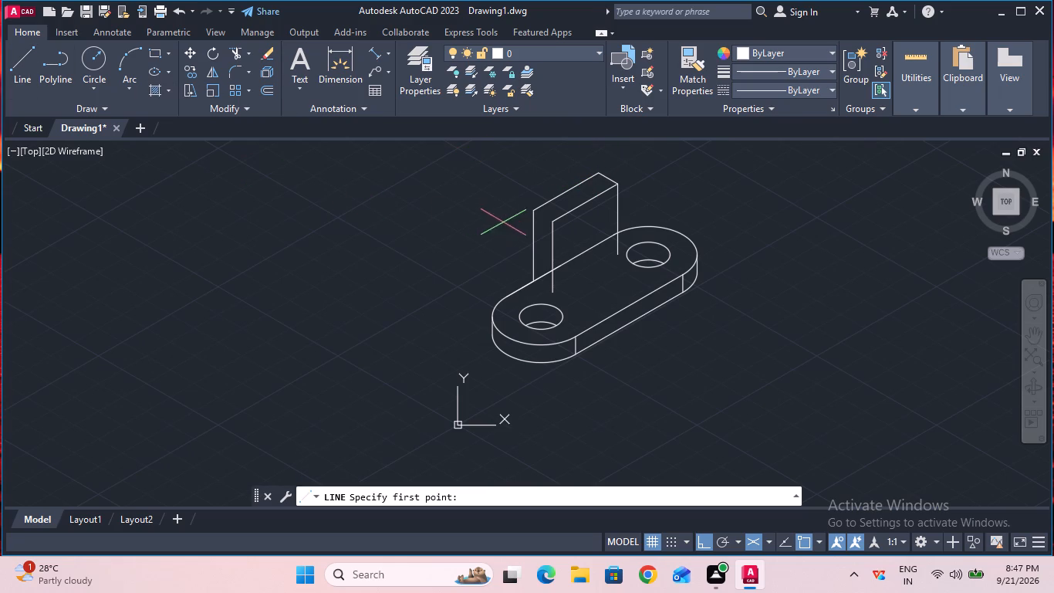
{"action": "left_click", "coordinate": [531, 212]}
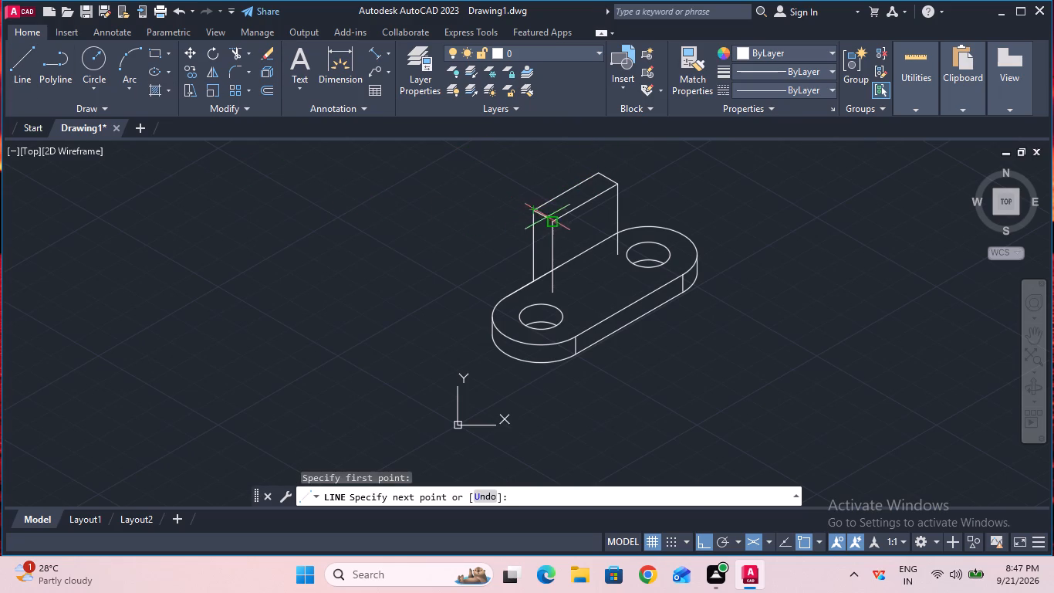
{"action": "left_click", "coordinate": [548, 219]}
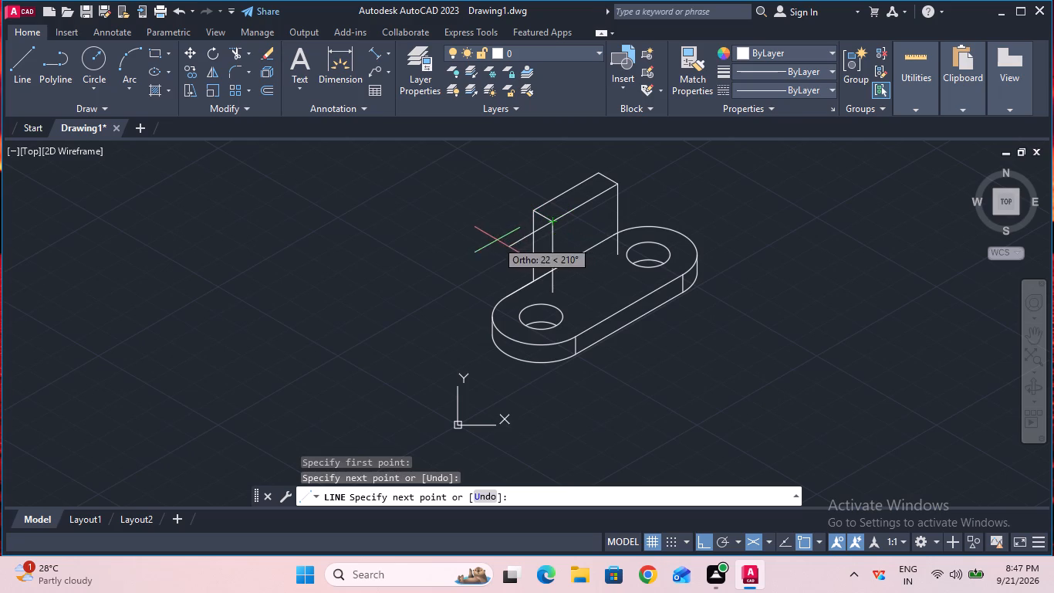
{"action": "key", "text": "Escape"}
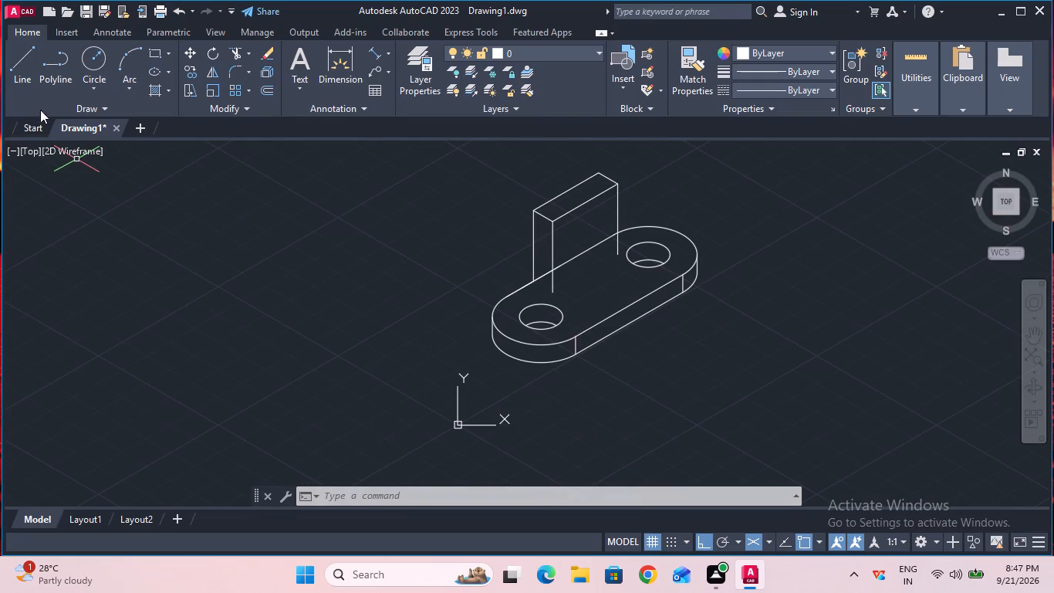
Draw a line on the plate joining the bottom ends of the upright's original and copied front vertical lines.
{"action": "left_click", "coordinate": [29, 78]}
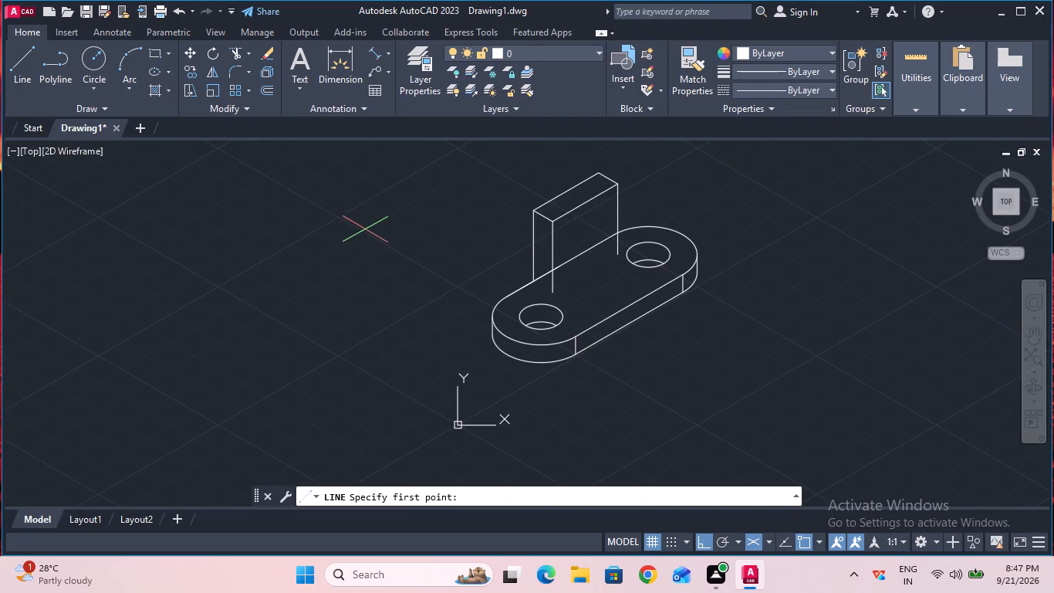
{"action": "left_click", "coordinate": [536, 283]}
{"action": "left_click", "coordinate": [552, 292]}
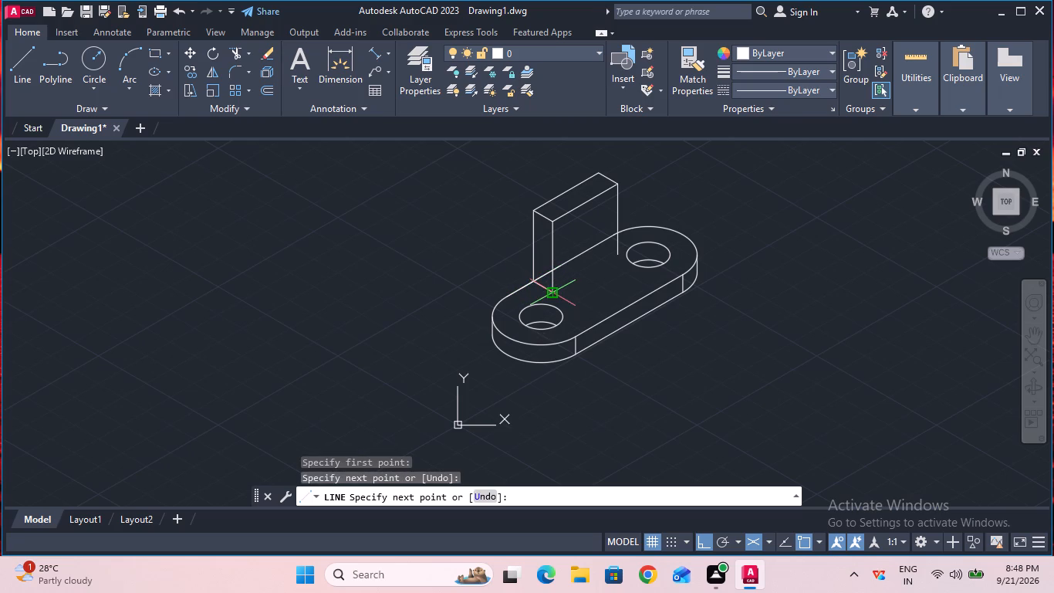
Trim away the short piece of the plate's rear edge that crosses the upright's narrow end face.
{"action": "key", "text": "Escape"}
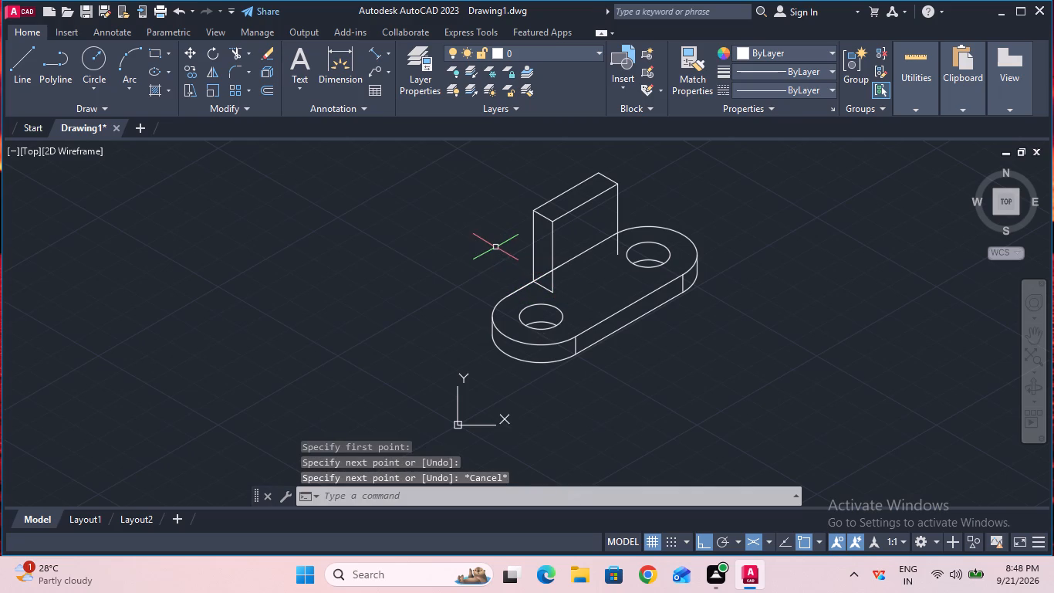
{"action": "left_click", "coordinate": [234, 49]}
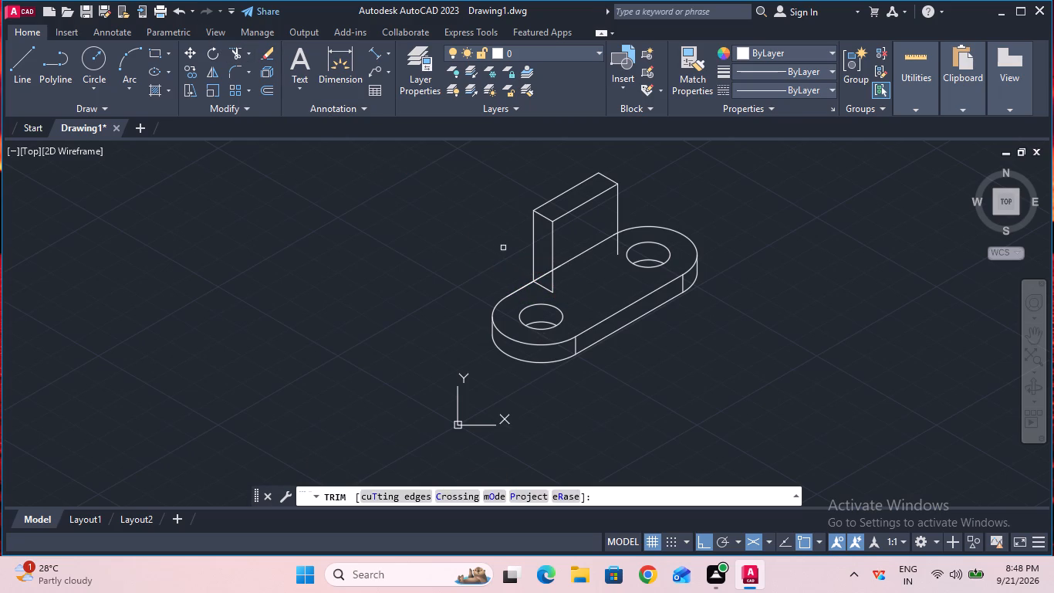
{"action": "left_click", "coordinate": [544, 275]}
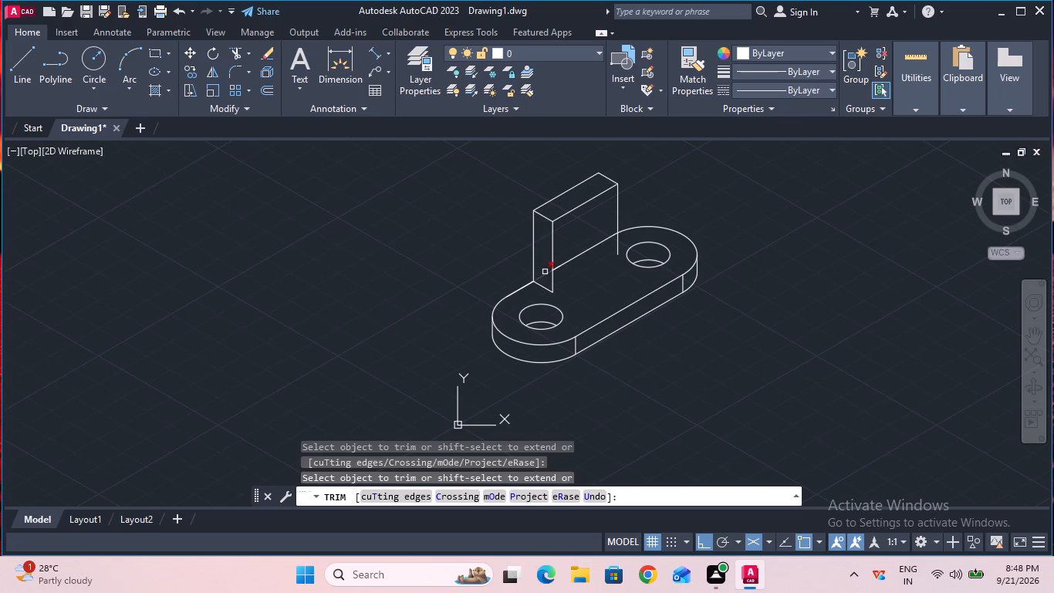
{"action": "left_click", "coordinate": [545, 271]}
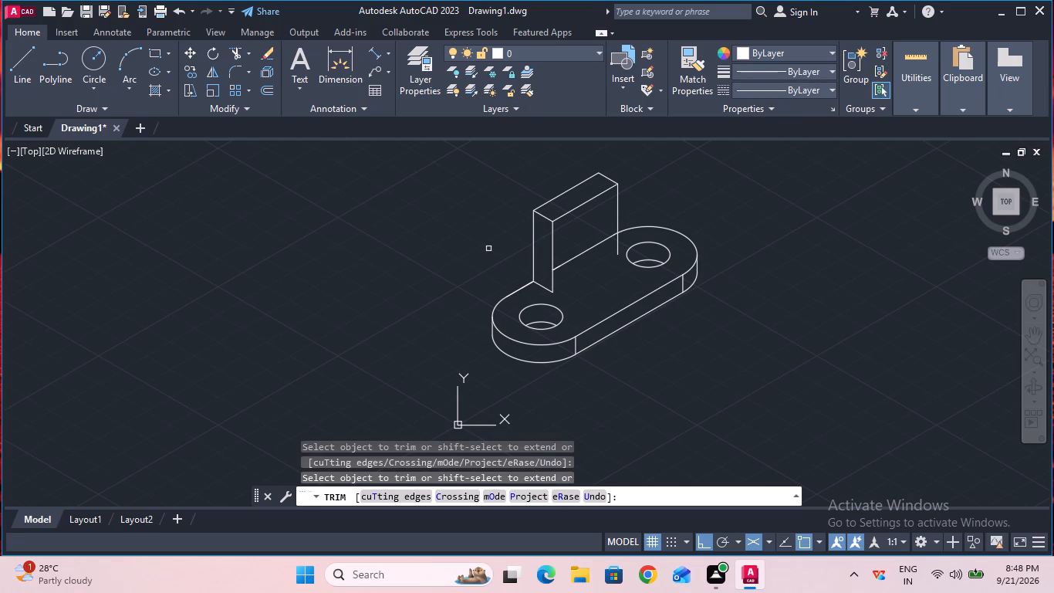
{"action": "key", "text": "Escape"}
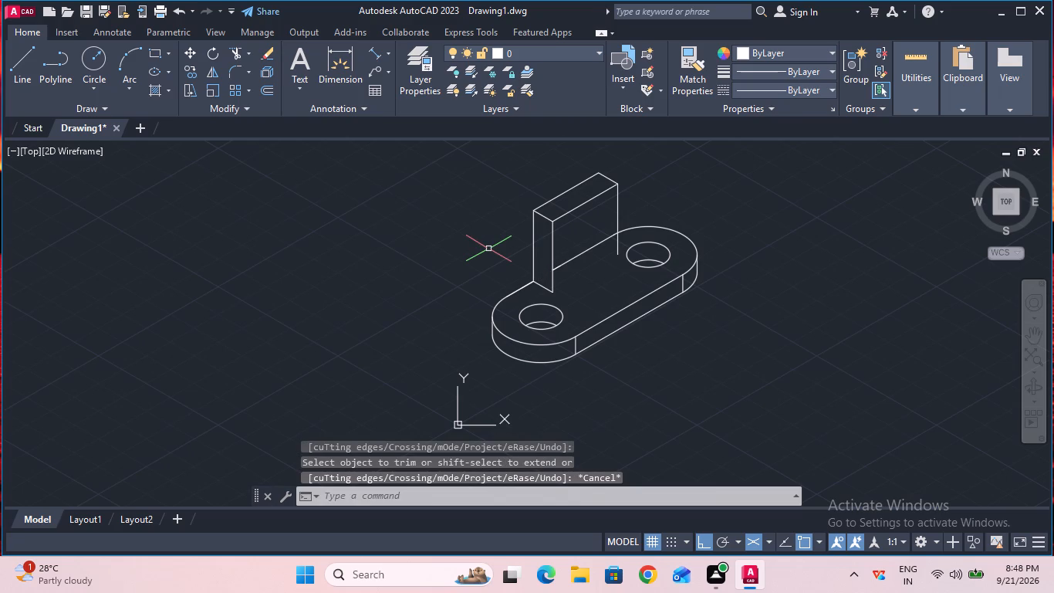
Draw the base line of the upright's front face, joining the bottom ends of its two vertical edges.
{"action": "left_click", "coordinate": [32, 76]}
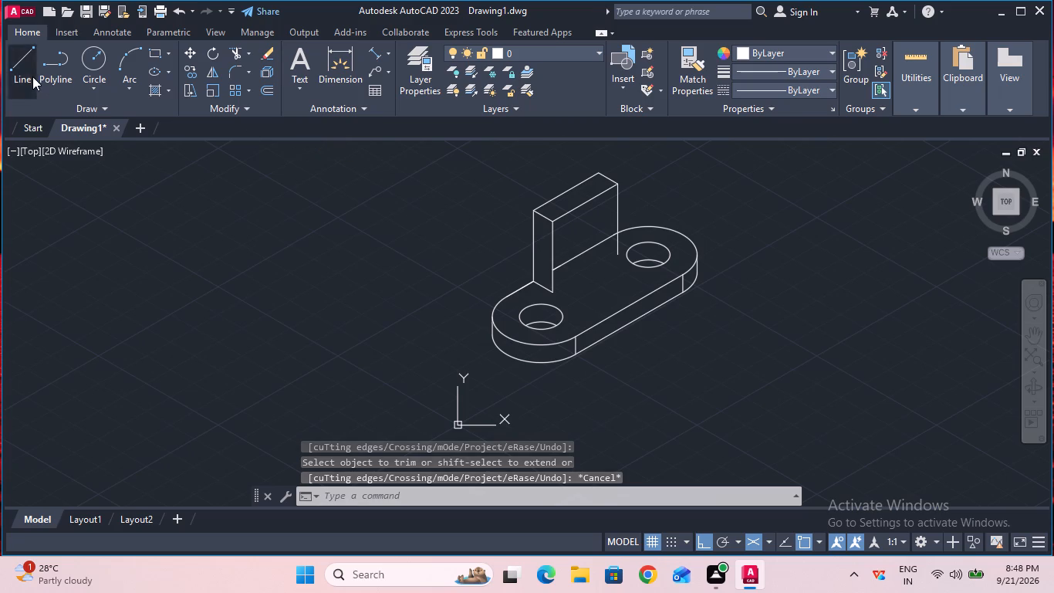
{"action": "left_click", "coordinate": [556, 292]}
{"action": "left_click", "coordinate": [617, 251]}
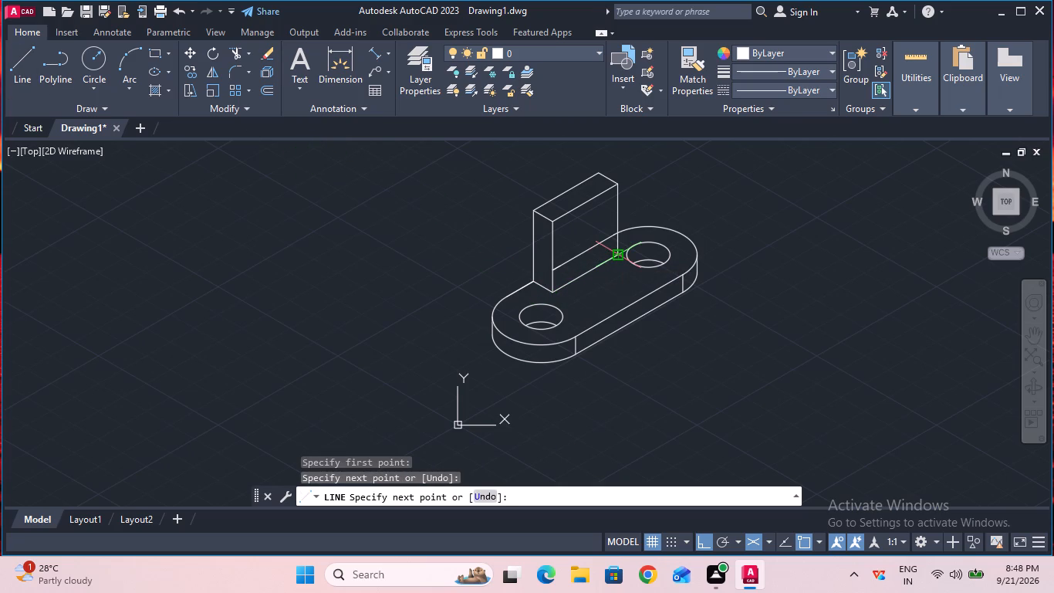
{"action": "key", "text": "Escape"}
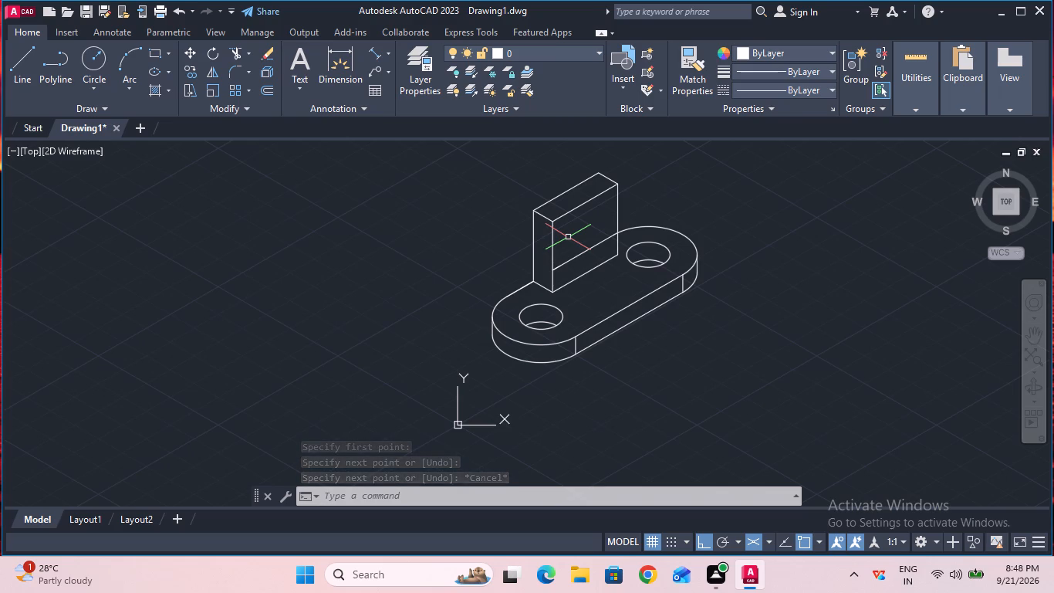
Trim away the plate's rear edge where it runs behind the upright's front face, including the leftover bits at both ends.
{"action": "left_click", "coordinate": [578, 254]}
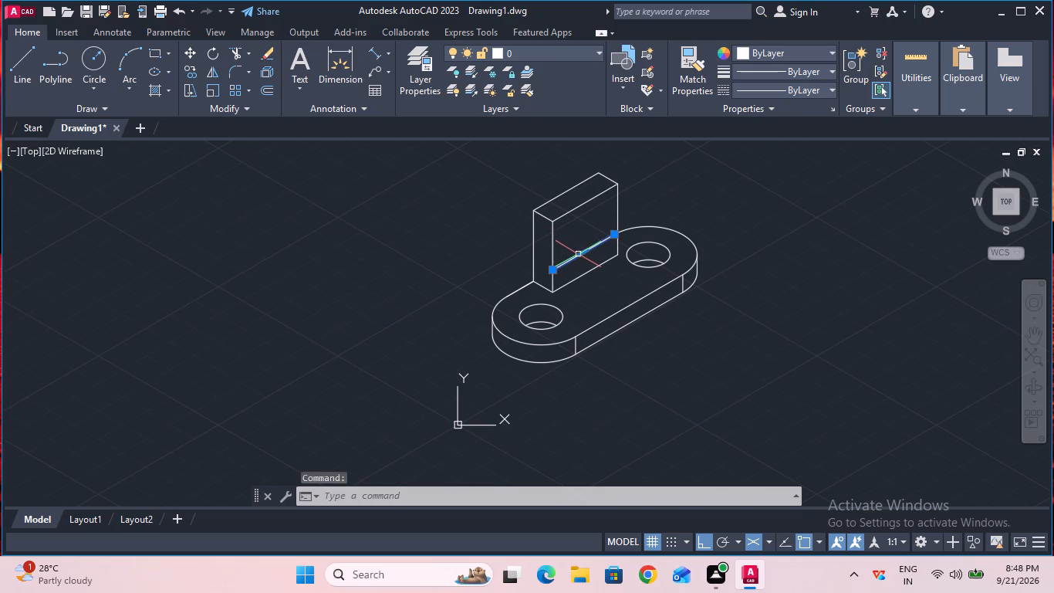
{"action": "left_click", "coordinate": [232, 56]}
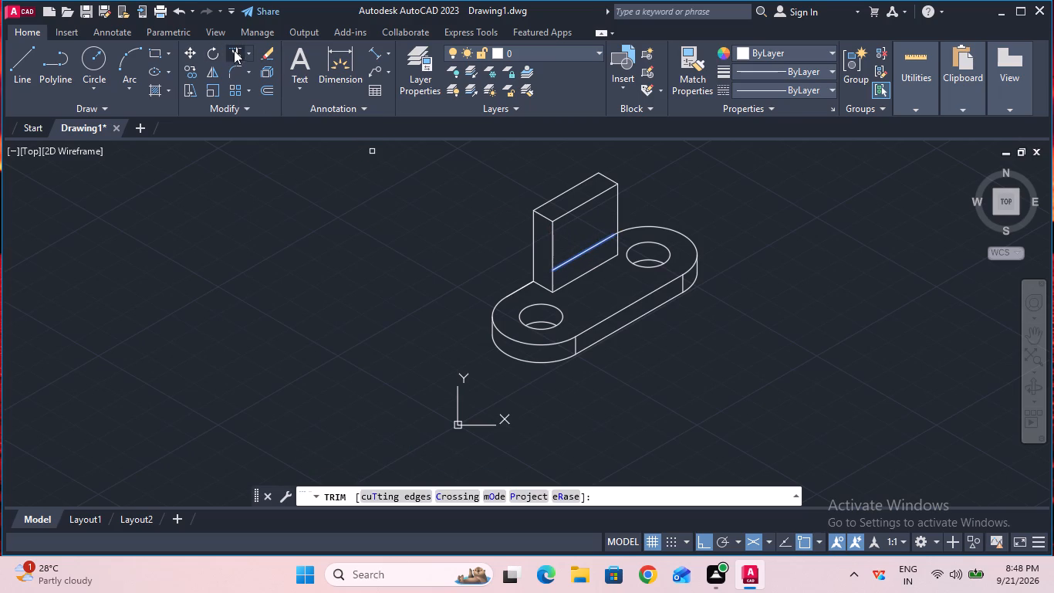
{"action": "left_click", "coordinate": [235, 50]}
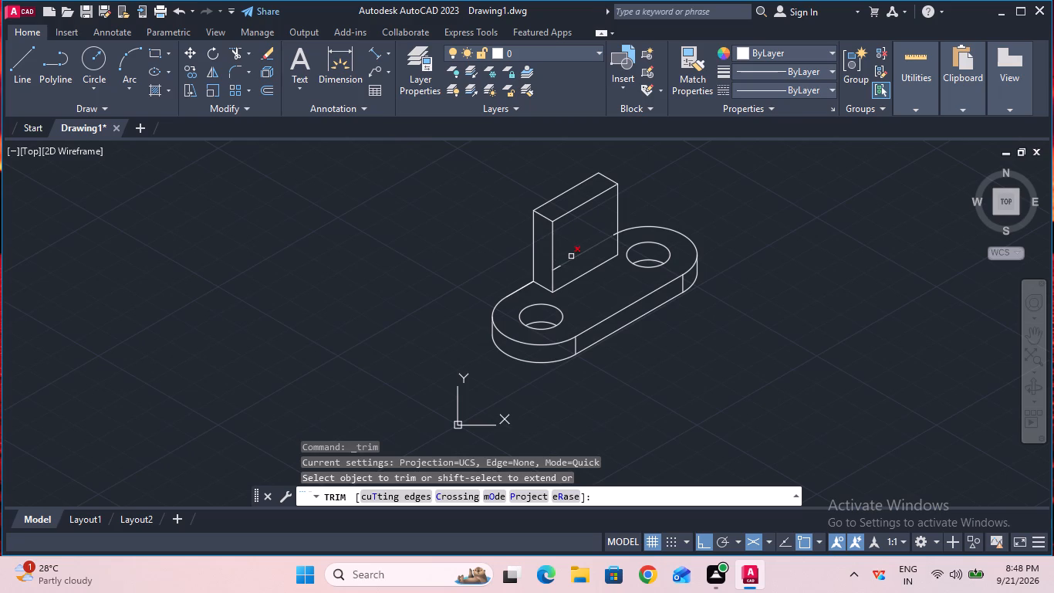
{"action": "left_click", "coordinate": [572, 256]}
{"action": "left_click", "coordinate": [558, 266]}
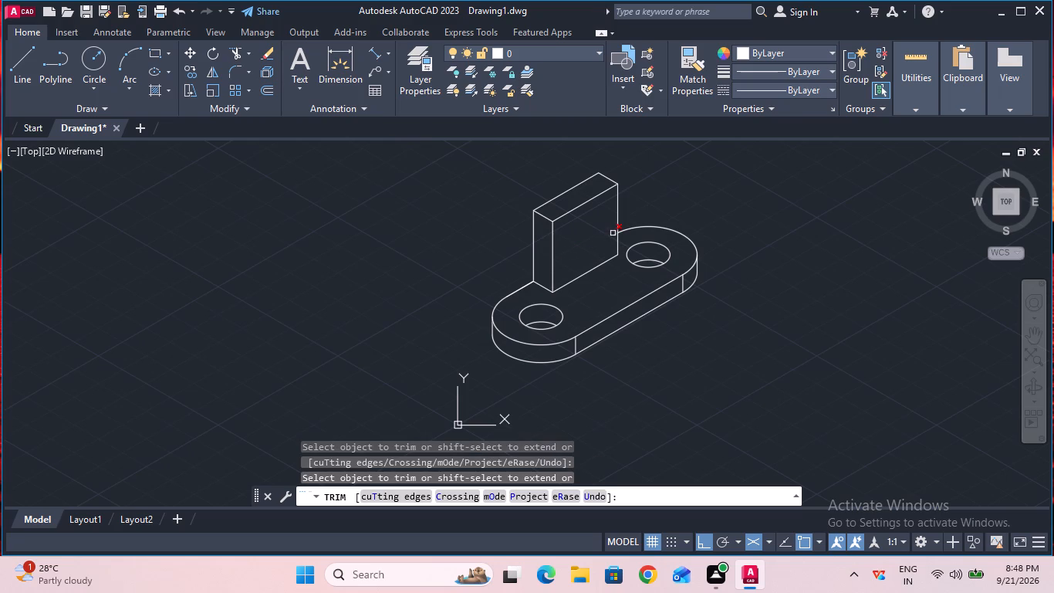
{"action": "left_click", "coordinate": [613, 233]}
{"action": "key", "text": "Escape"}
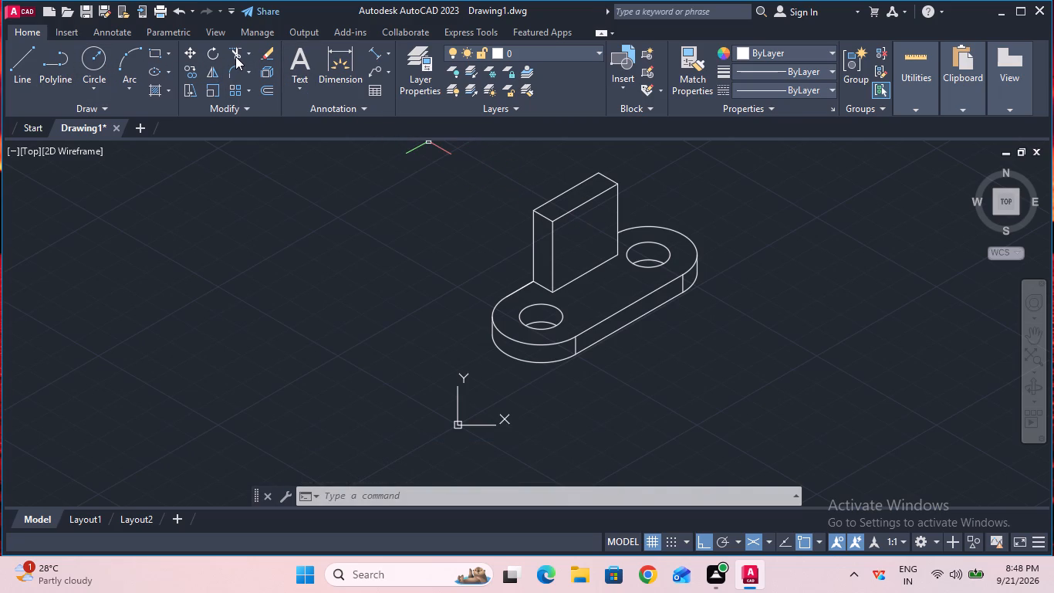
With Ortho off, draw a sloping line from the midpoint of the upright's front top edge to the midpoint of the plate's front top edge.
{"action": "left_click", "coordinate": [21, 69]}
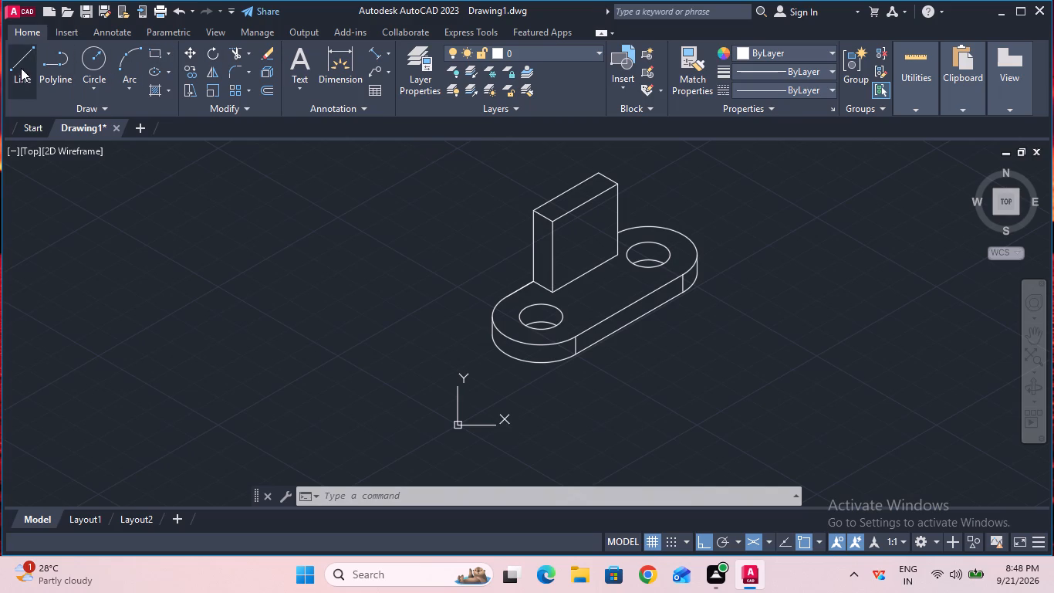
{"action": "left_click", "coordinate": [582, 205]}
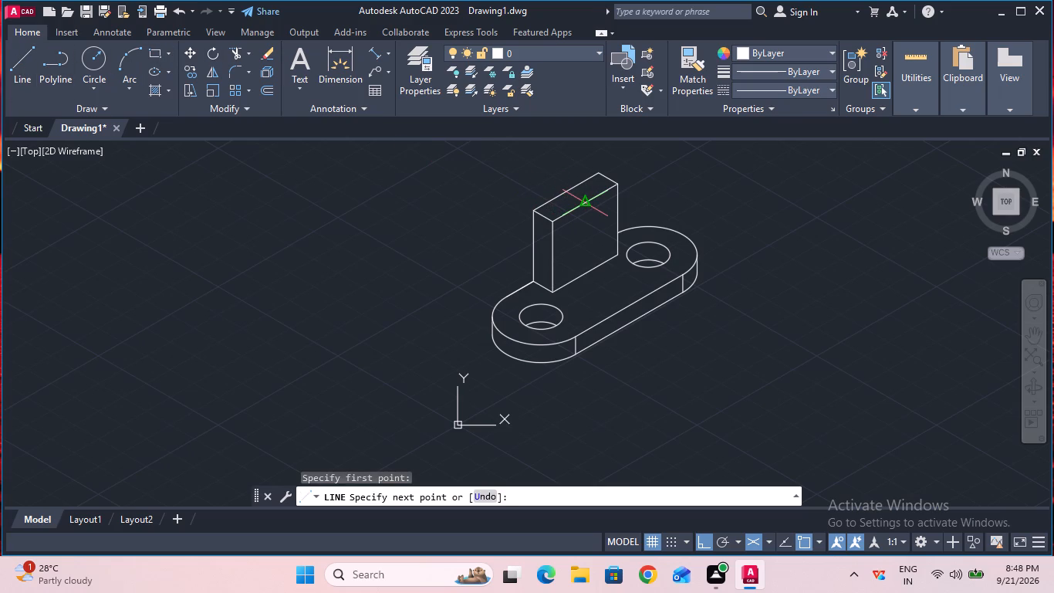
{"action": "key", "text": "F8"}
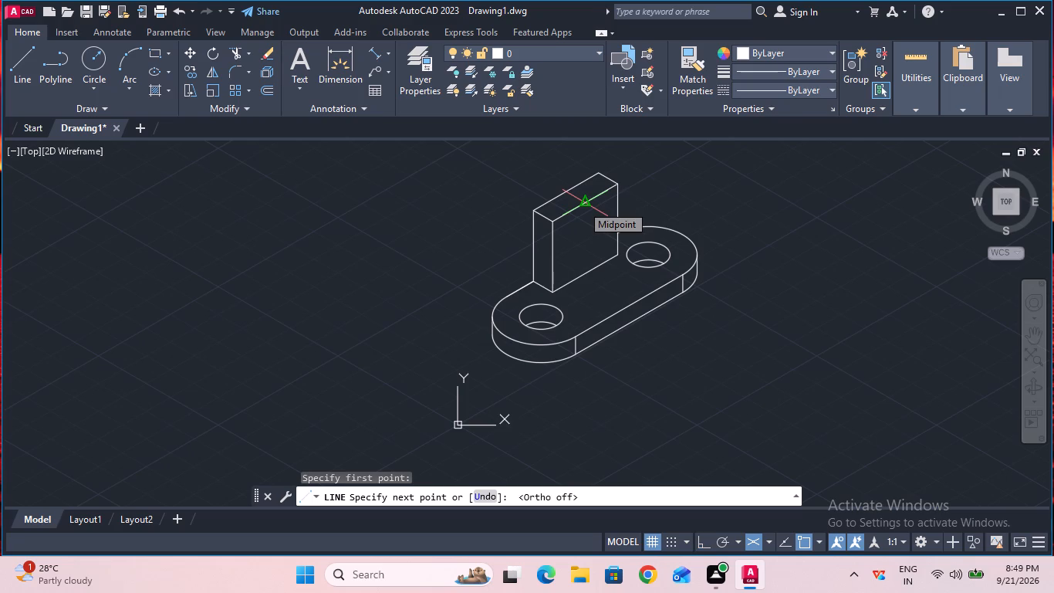
{"action": "left_click", "coordinate": [582, 205]}
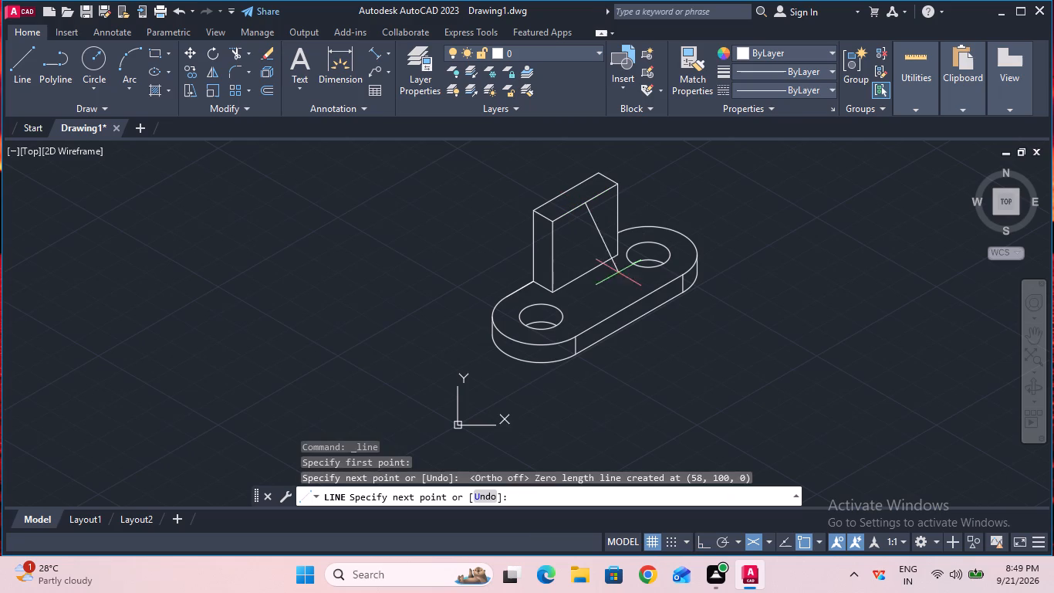
{"action": "left_click", "coordinate": [631, 305]}
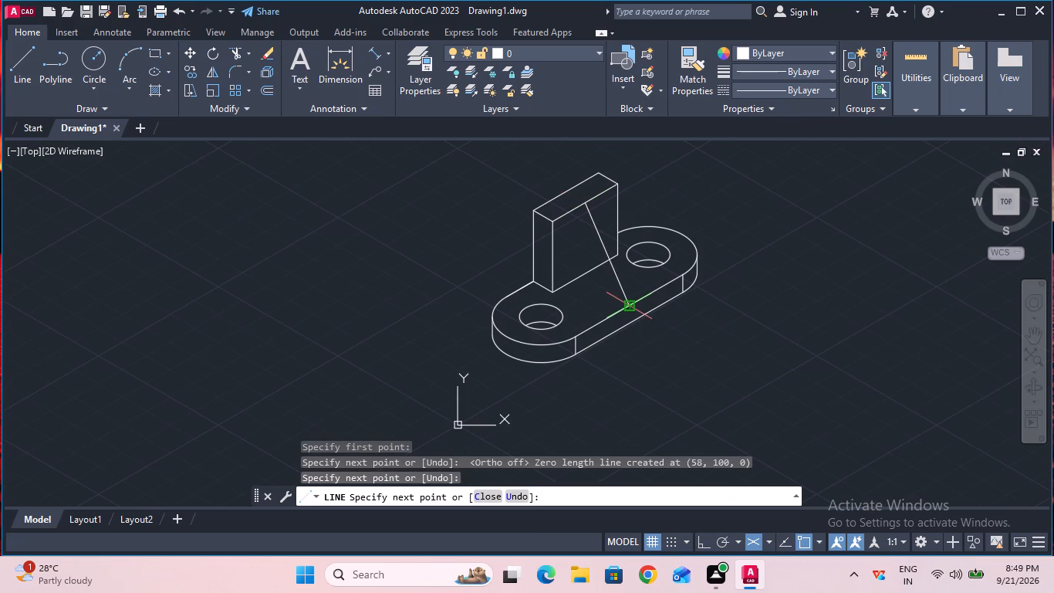
{"action": "key", "text": "Escape"}
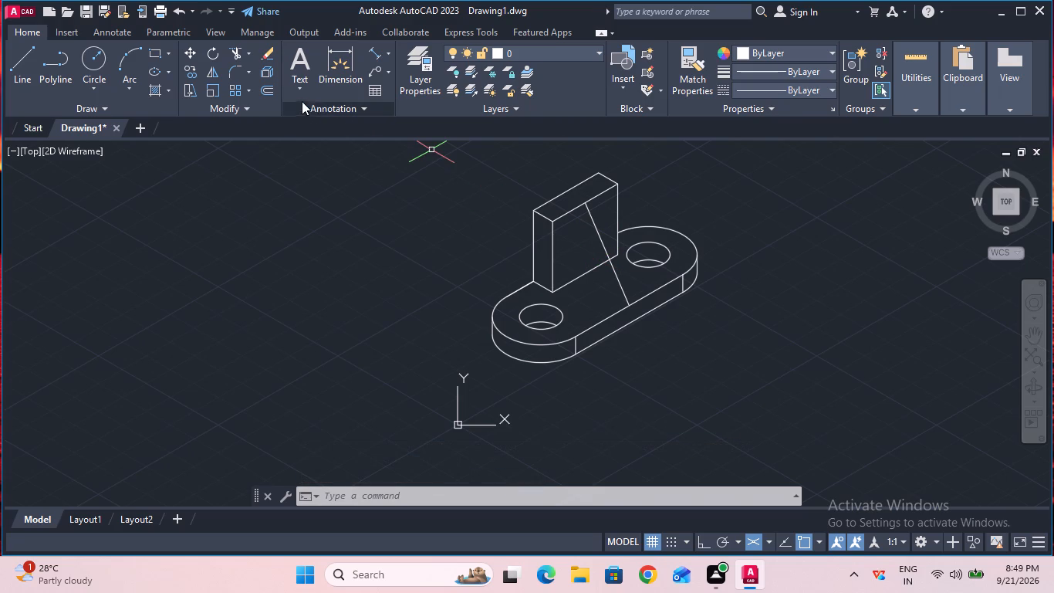
Copy the sloping centre line 5 mm along the upright's base line, toward the plate's left hole.
{"action": "left_click", "coordinate": [196, 70]}
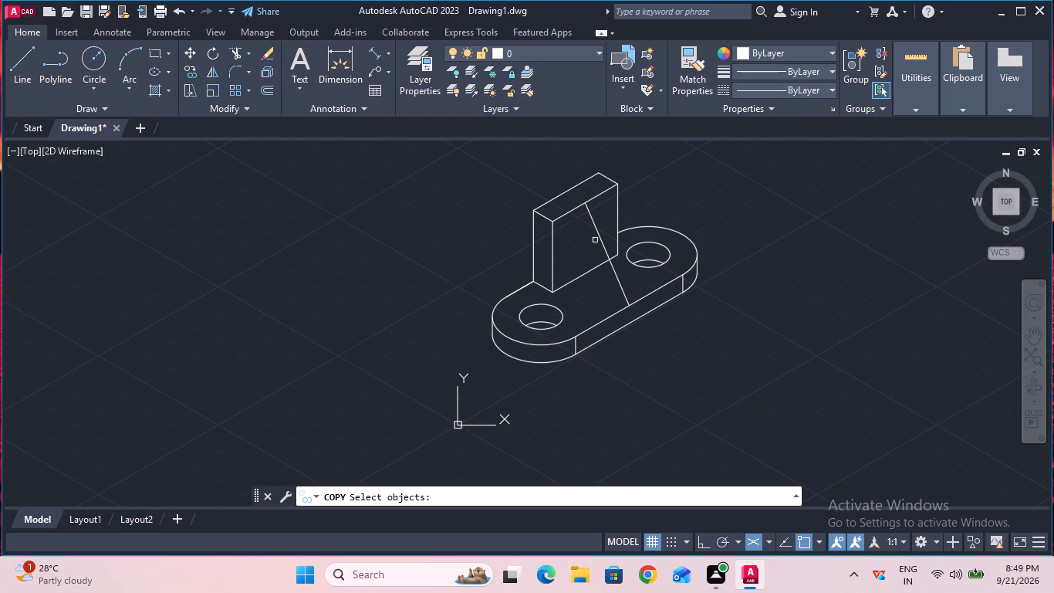
{"action": "left_click", "coordinate": [601, 238]}
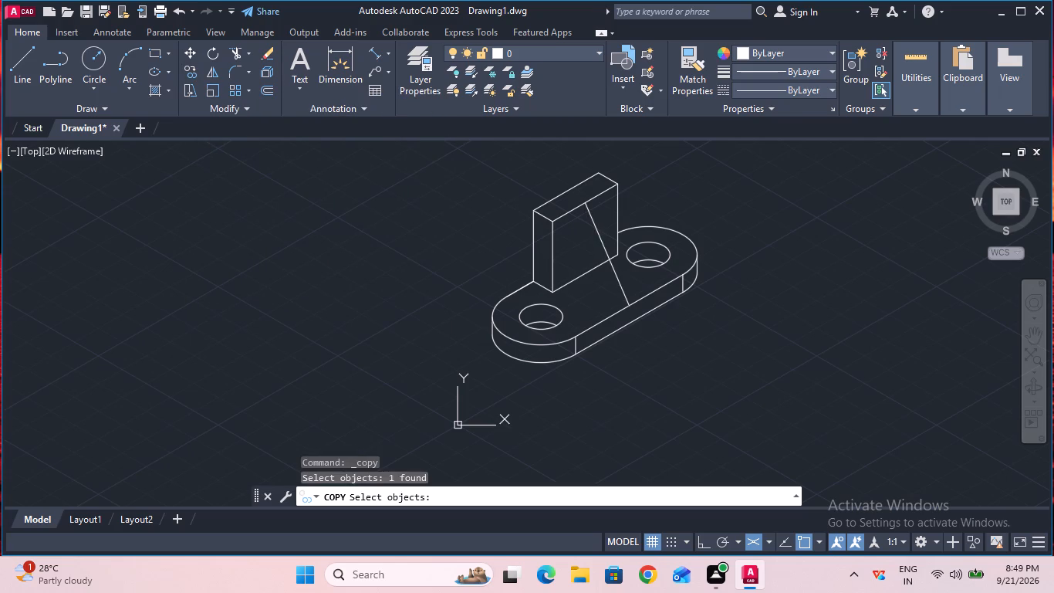
{"action": "key", "text": "Return"}
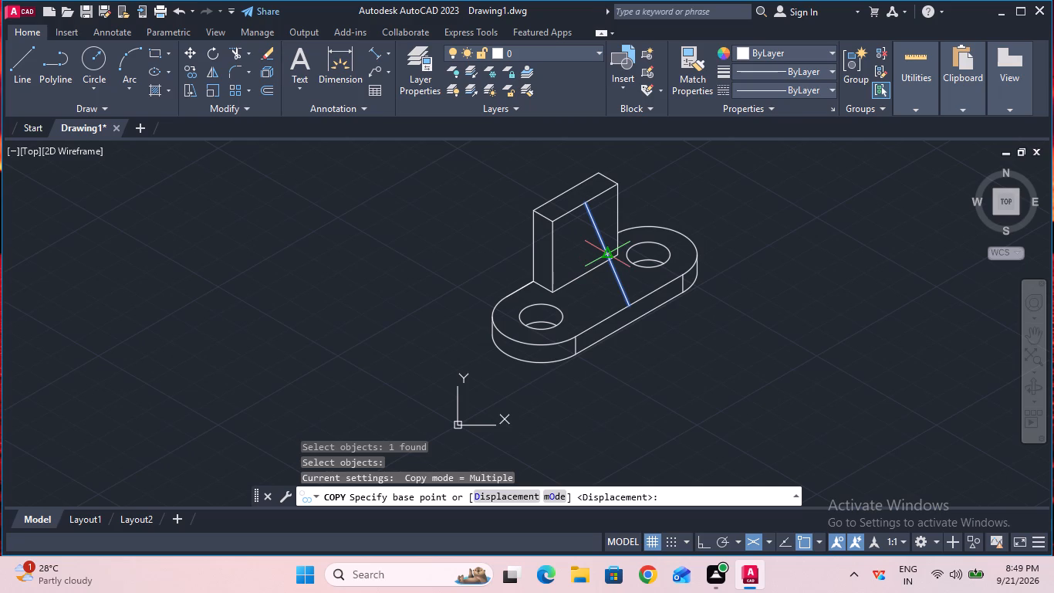
{"action": "left_click", "coordinate": [607, 257]}
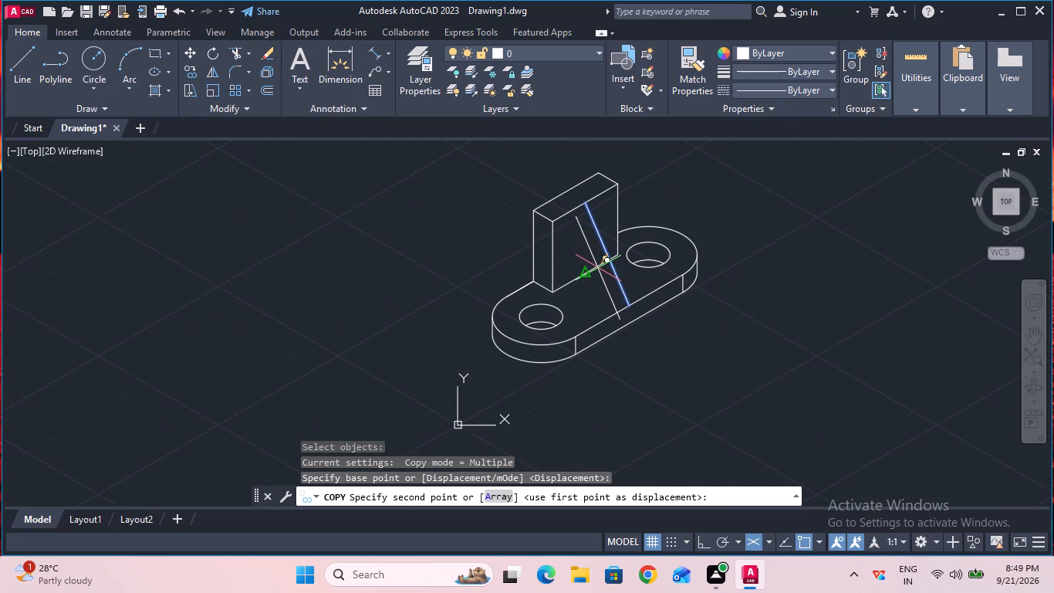
{"action": "key", "text": "5"}
{"action": "key", "text": "Return"}
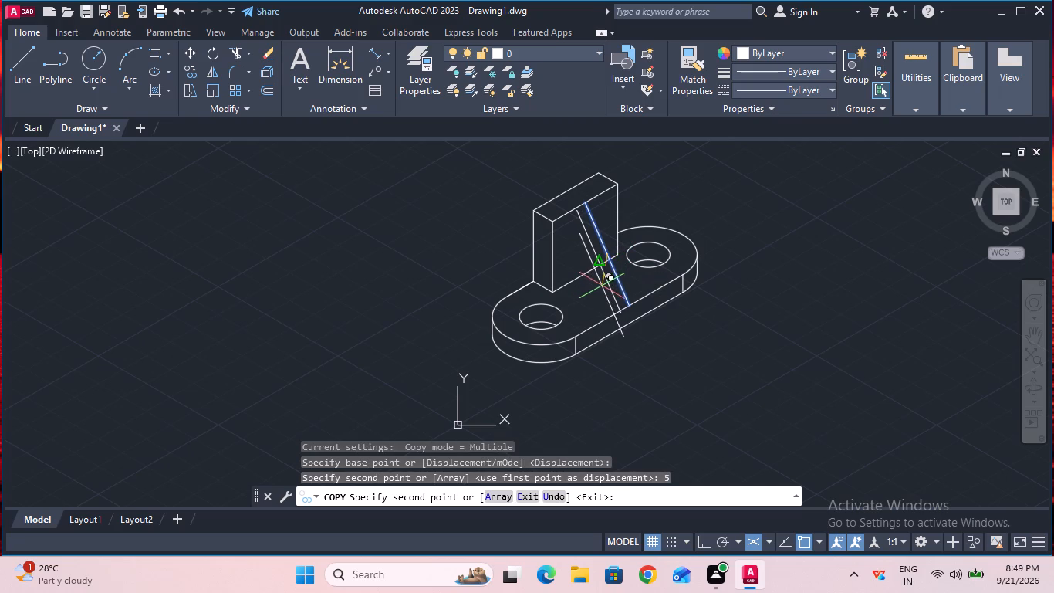
{"action": "key", "text": "Escape"}
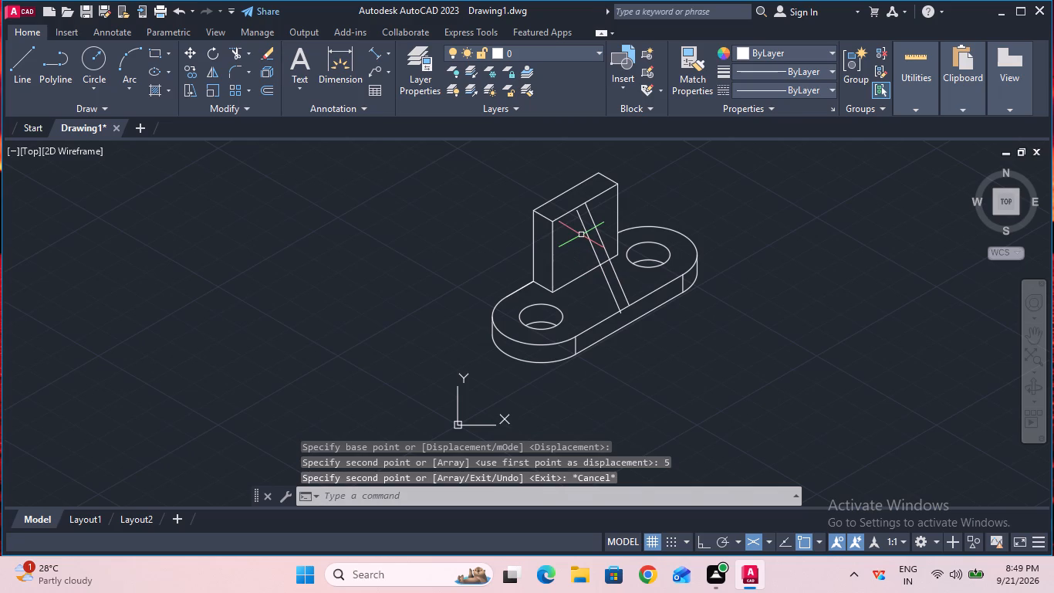
Copy the sloping centre line 5 mm to its other side, toward the plate's right hole.
{"action": "left_click", "coordinate": [191, 69]}
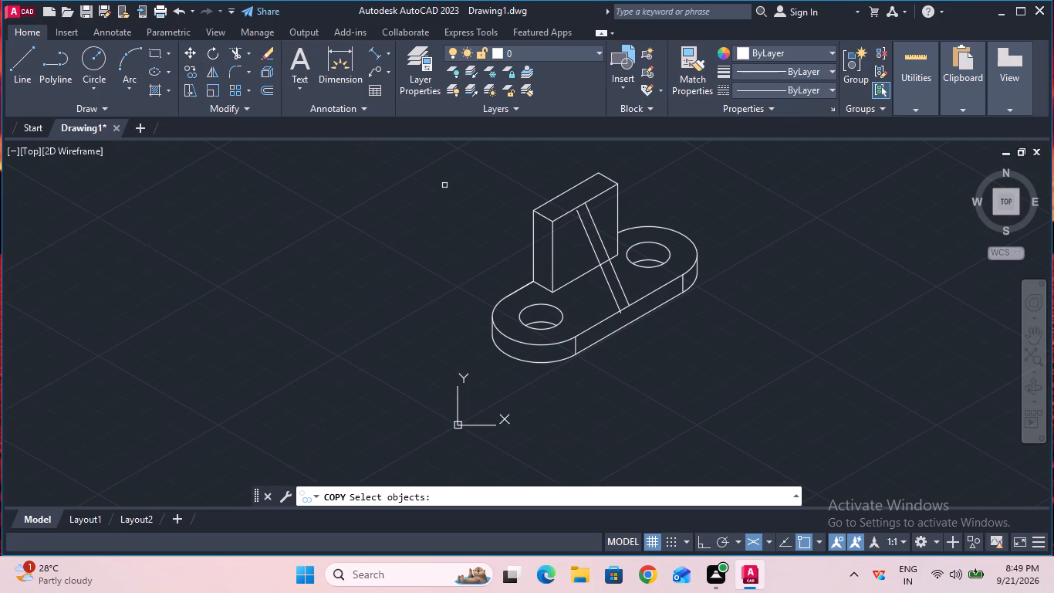
{"action": "left_click", "coordinate": [609, 254]}
{"action": "key", "text": "Return"}
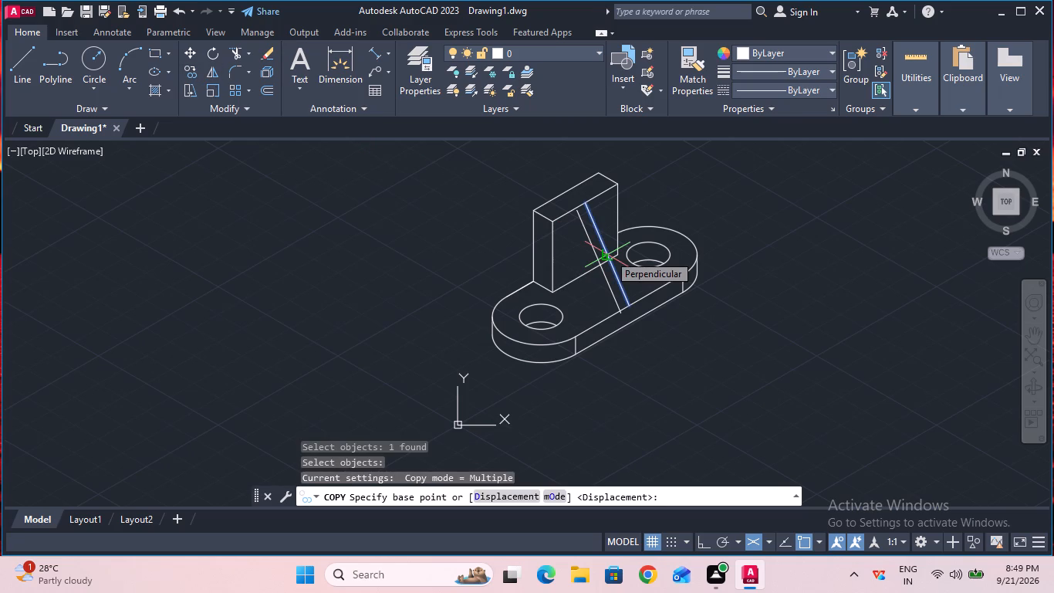
{"action": "left_click", "coordinate": [609, 254]}
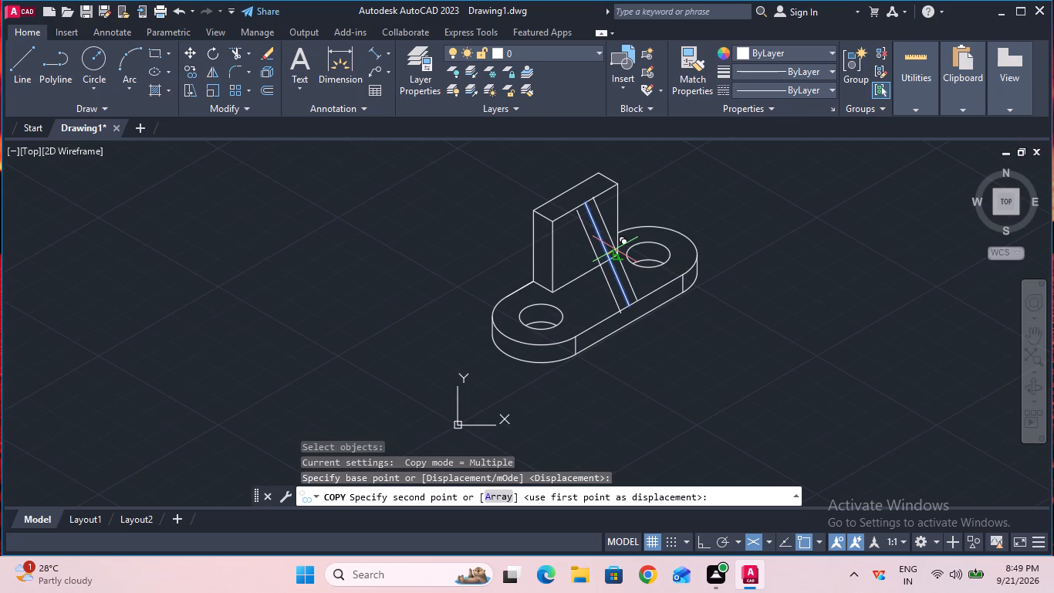
{"action": "key", "text": "5"}
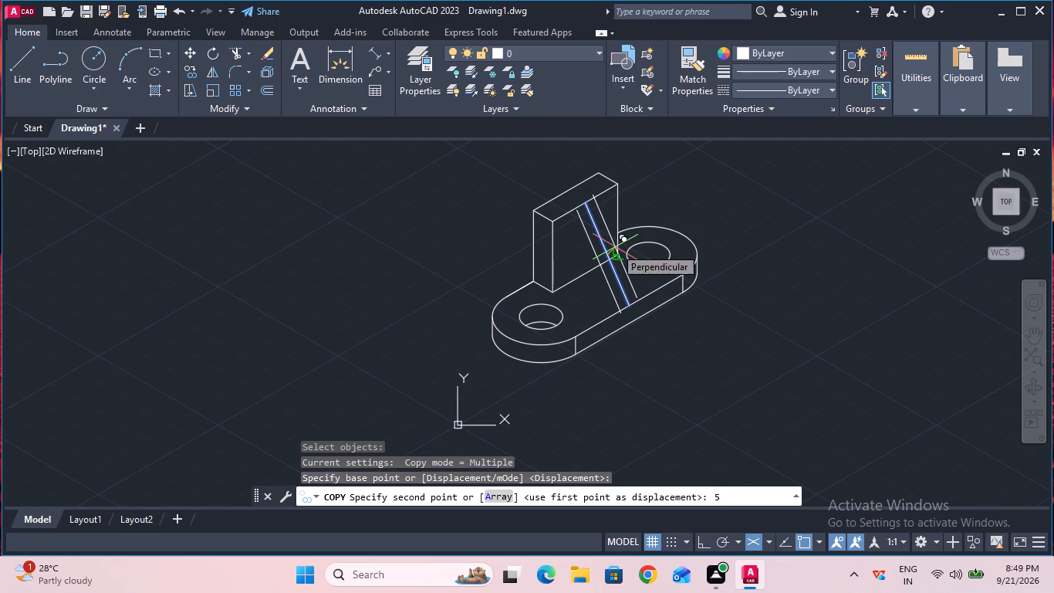
{"action": "key", "text": "Return"}
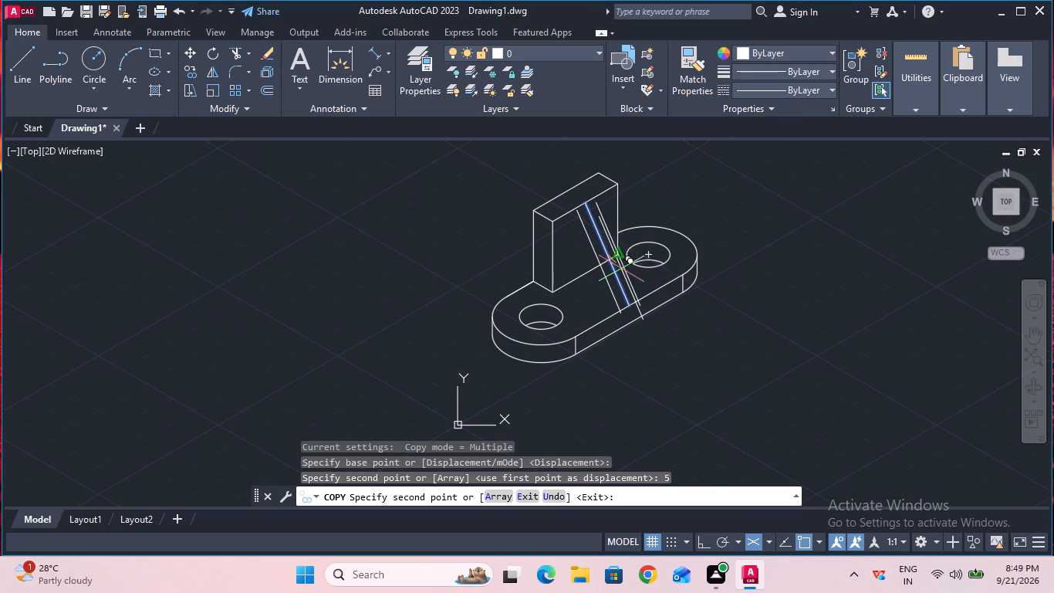
{"action": "key", "text": "Escape"}
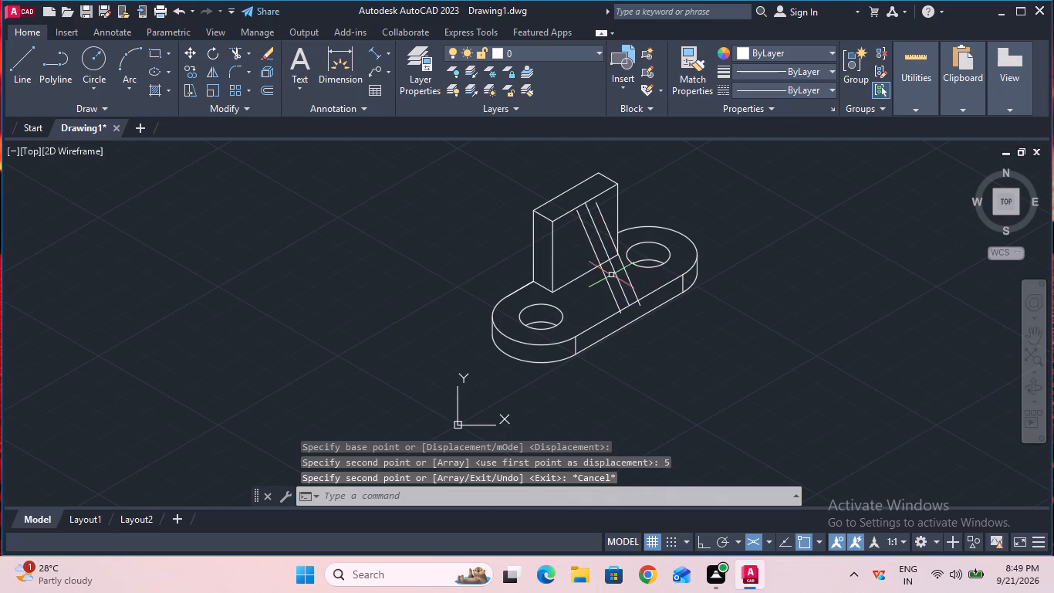
Extend the two copied sloping rib lines up to the upright's front top edge.
{"action": "left_click", "coordinate": [248, 52]}
{"action": "left_click", "coordinate": [258, 104]}
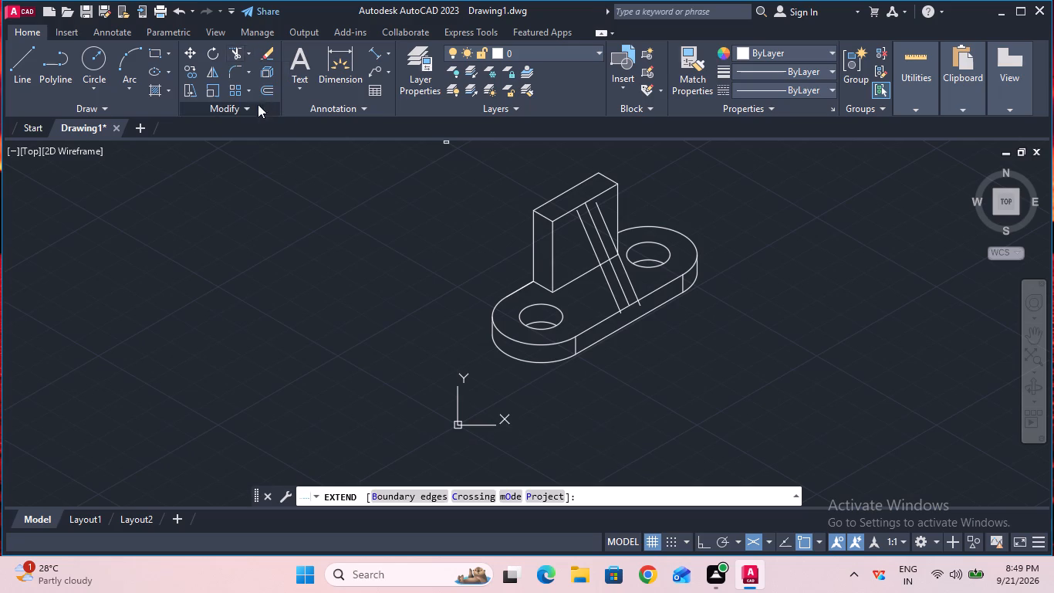
{"action": "left_click", "coordinate": [588, 239]}
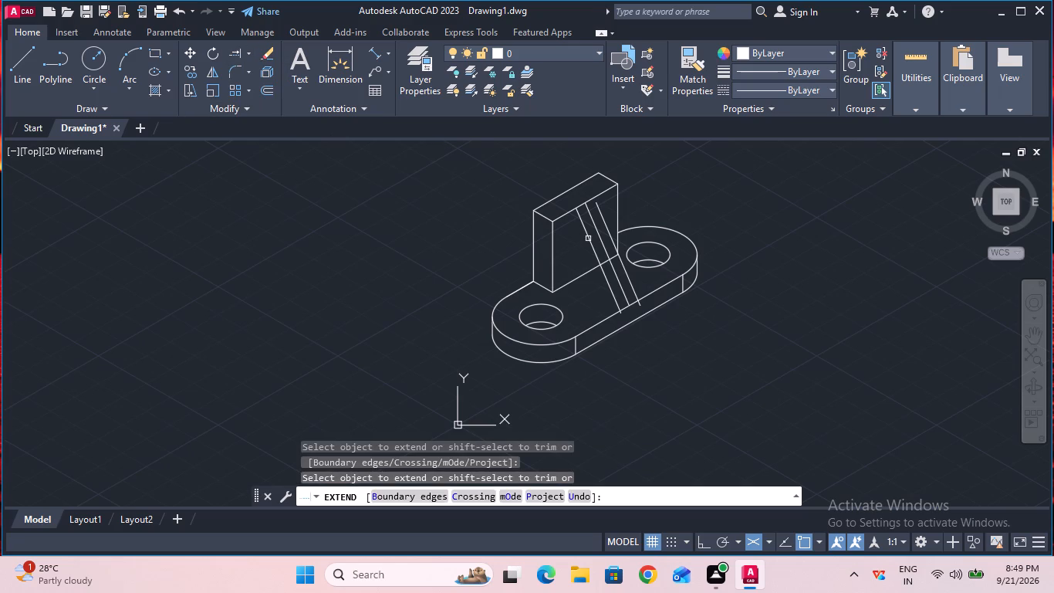
{"action": "left_click", "coordinate": [609, 232]}
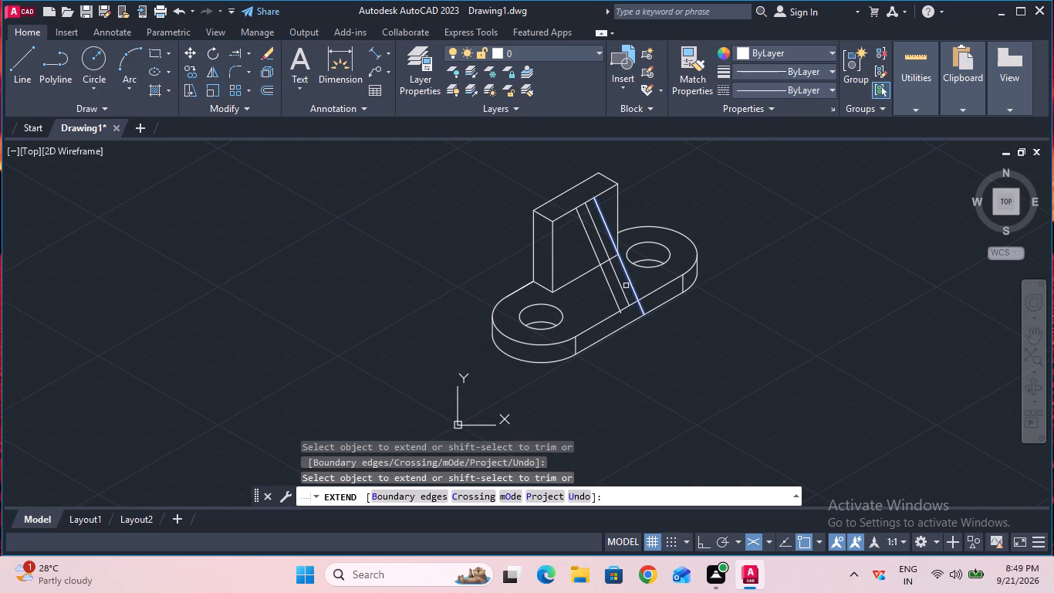
{"action": "key", "text": "Escape"}
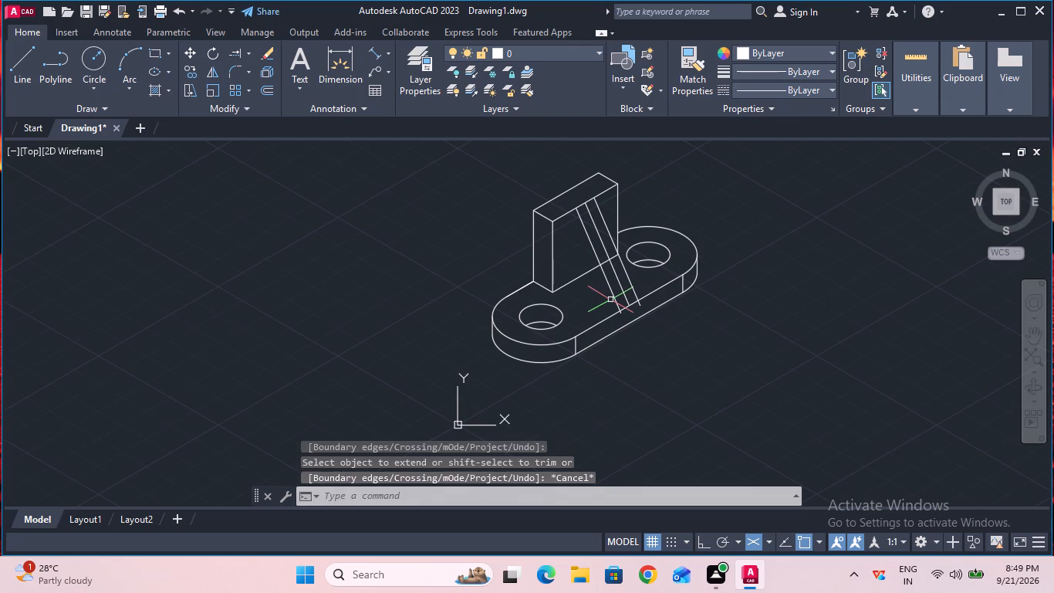
Trim the lower ends of both outer sloping lines where they overshoot the plate's front top edge.
{"action": "left_click", "coordinate": [248, 49]}
{"action": "left_click", "coordinate": [259, 100]}
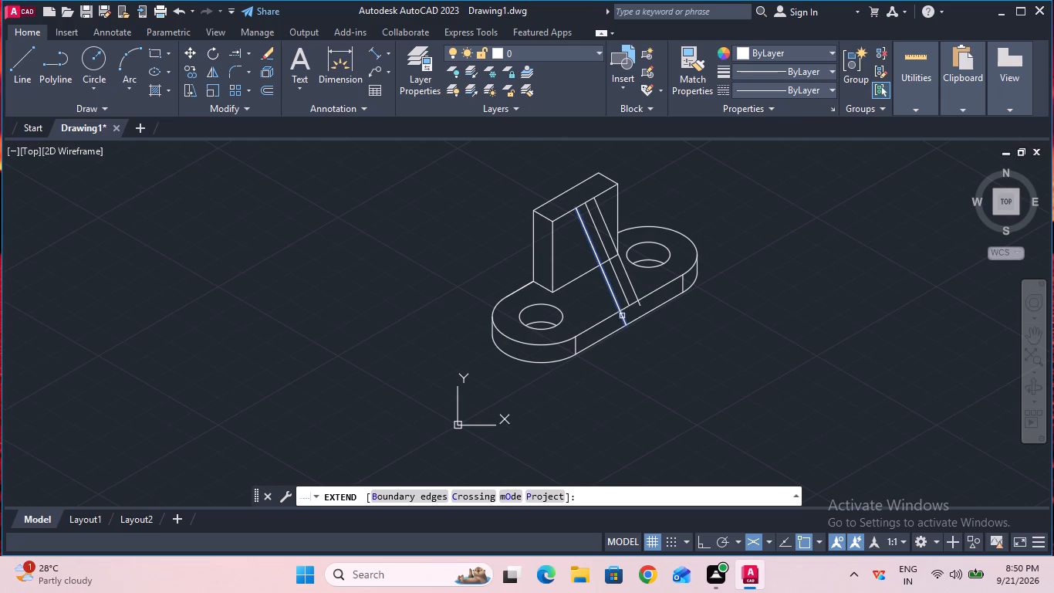
{"action": "left_click", "coordinate": [249, 47]}
{"action": "left_click", "coordinate": [258, 80]}
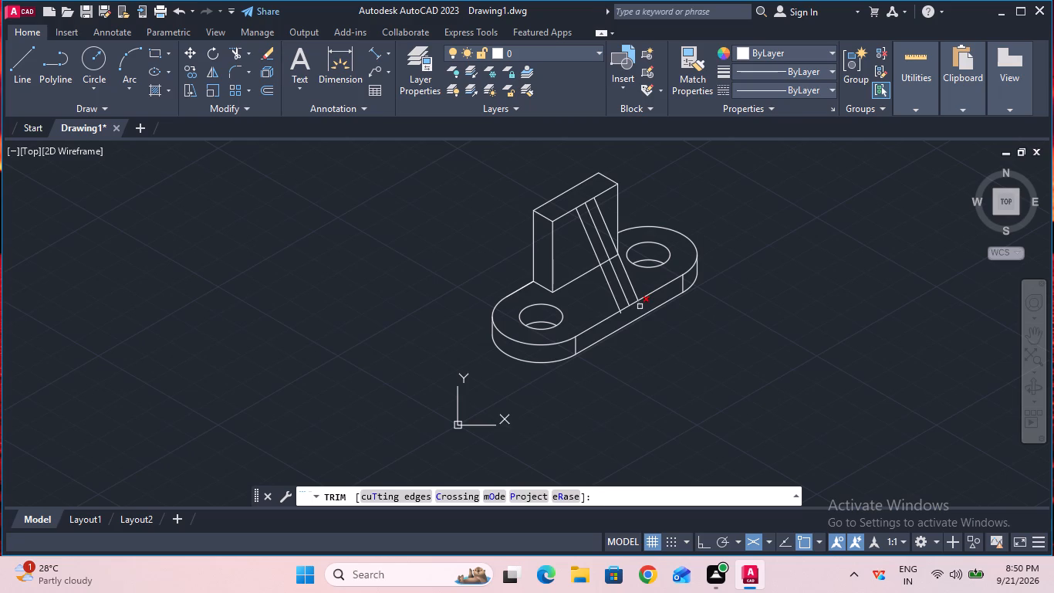
{"action": "left_click", "coordinate": [640, 305]}
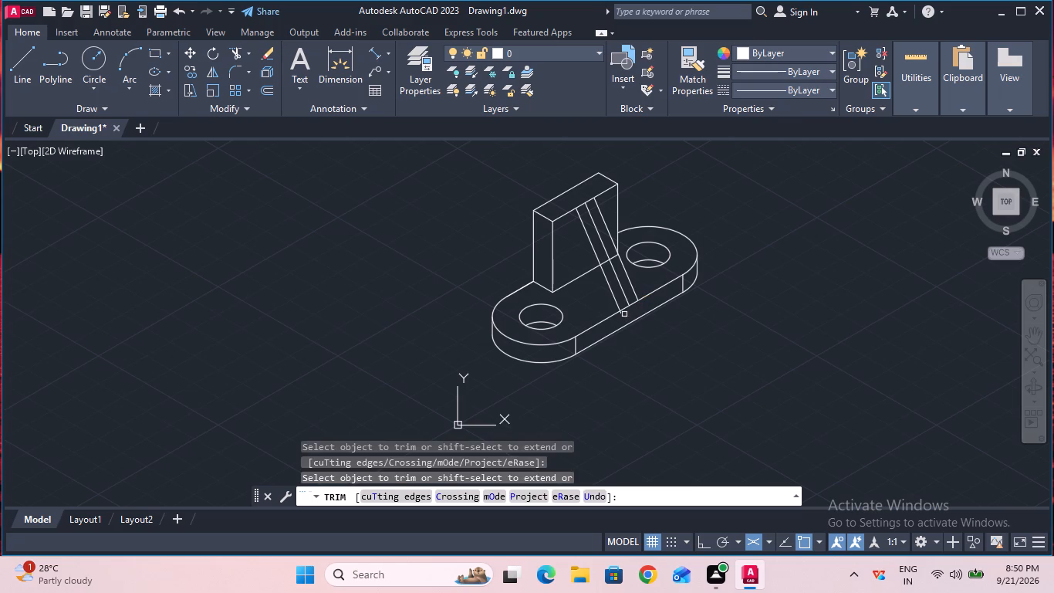
{"action": "left_click", "coordinate": [623, 313]}
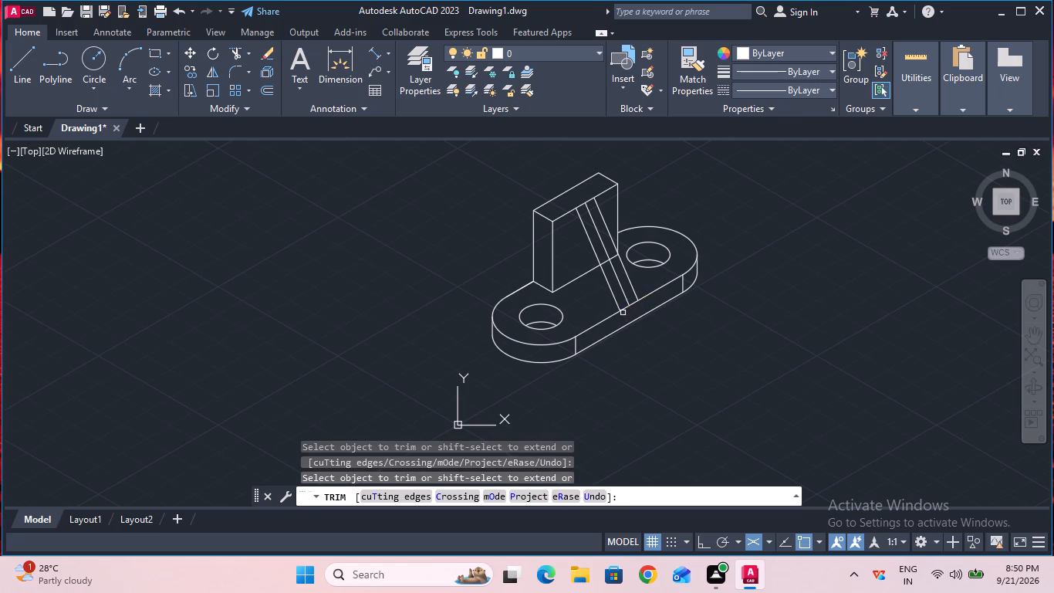
Trim away the sloping centre line and the piece of the upright's base line between the two rib edges.
{"action": "left_click", "coordinate": [627, 294]}
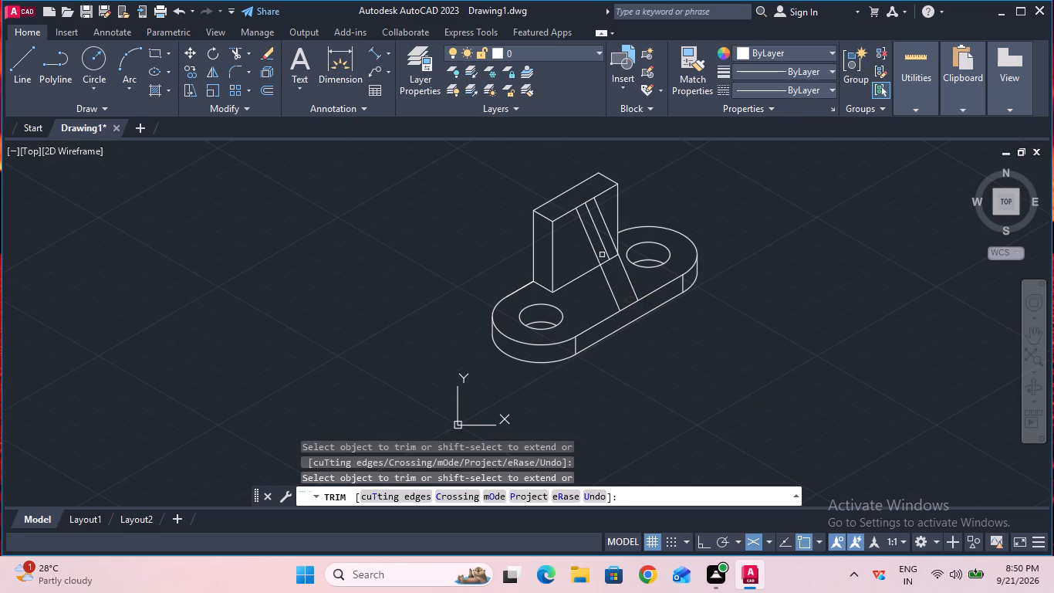
{"action": "left_click", "coordinate": [601, 243]}
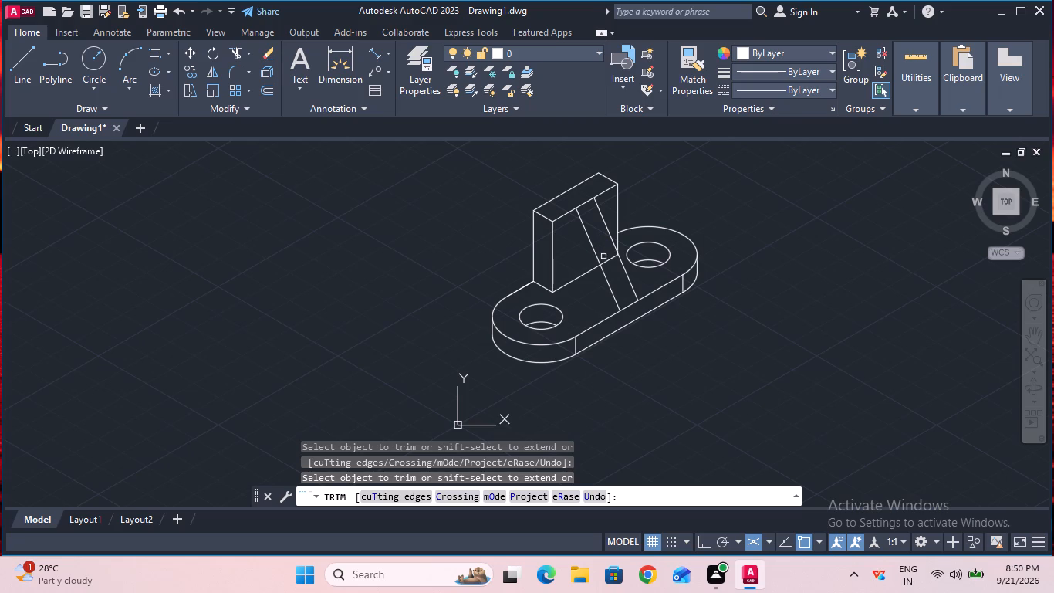
{"action": "left_click", "coordinate": [609, 261]}
{"action": "key", "text": "Escape"}
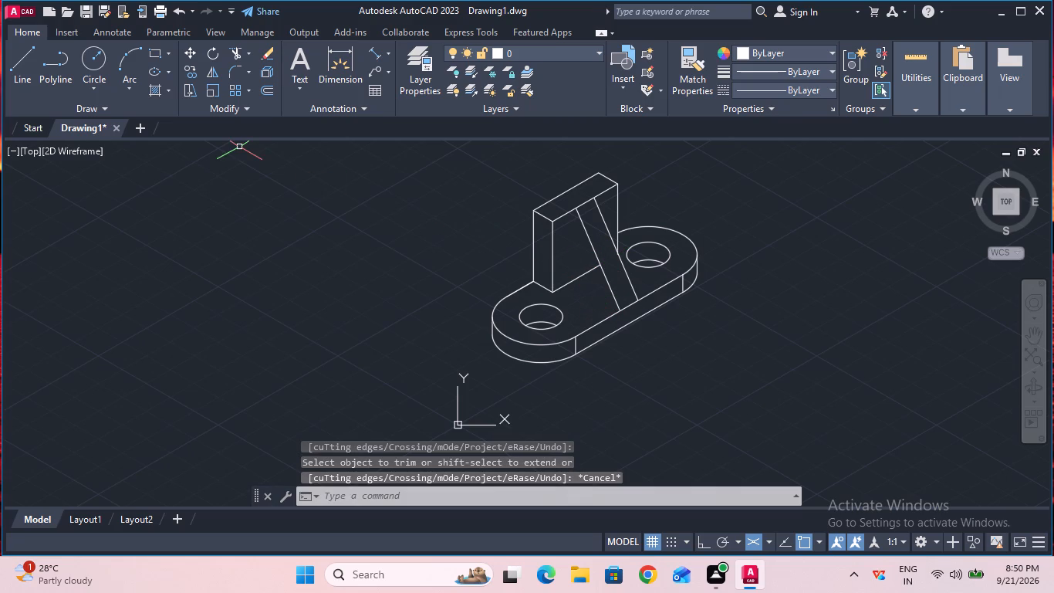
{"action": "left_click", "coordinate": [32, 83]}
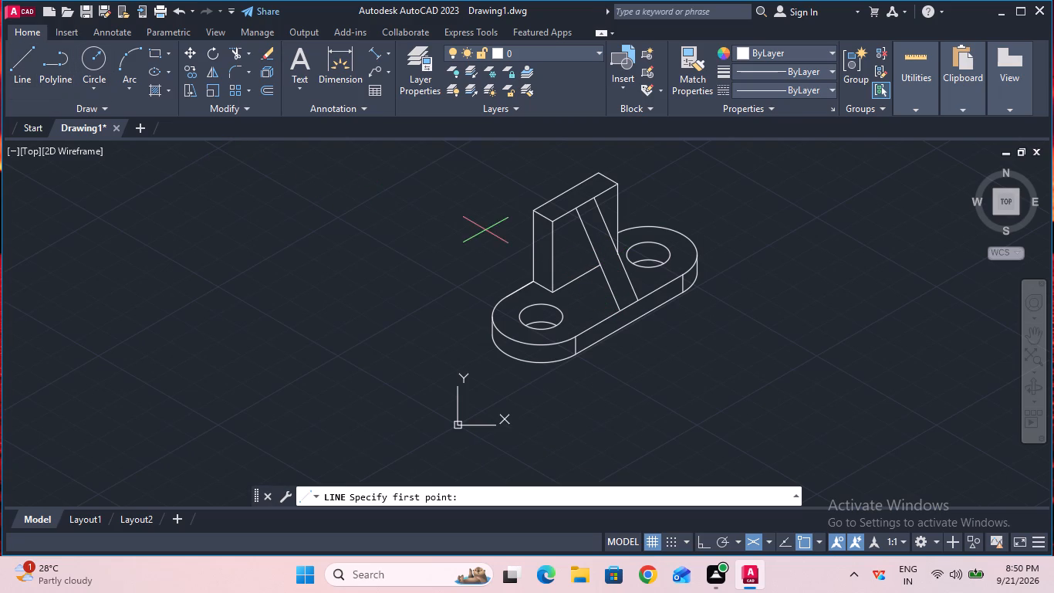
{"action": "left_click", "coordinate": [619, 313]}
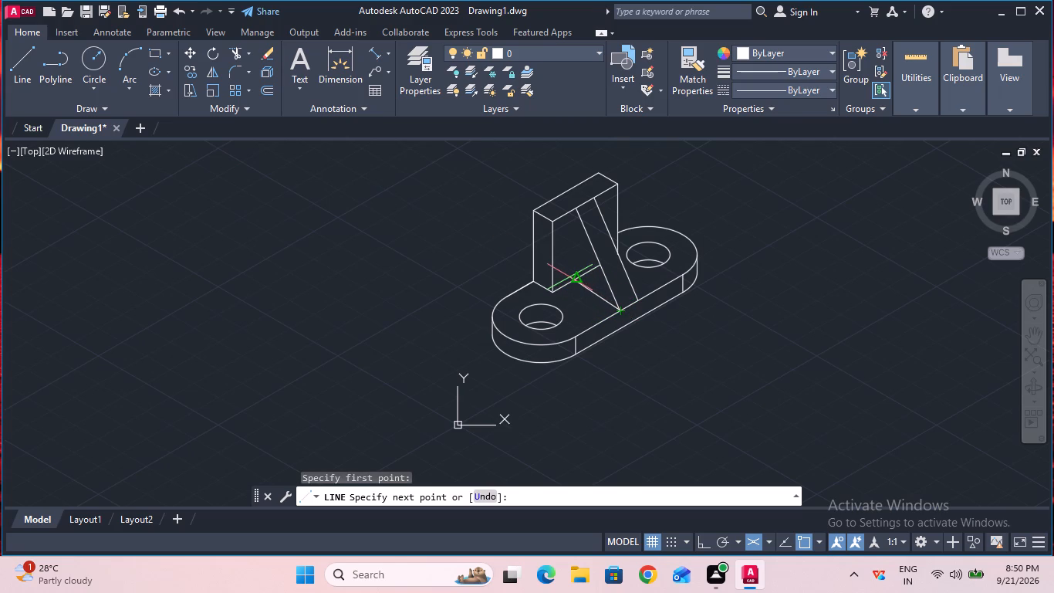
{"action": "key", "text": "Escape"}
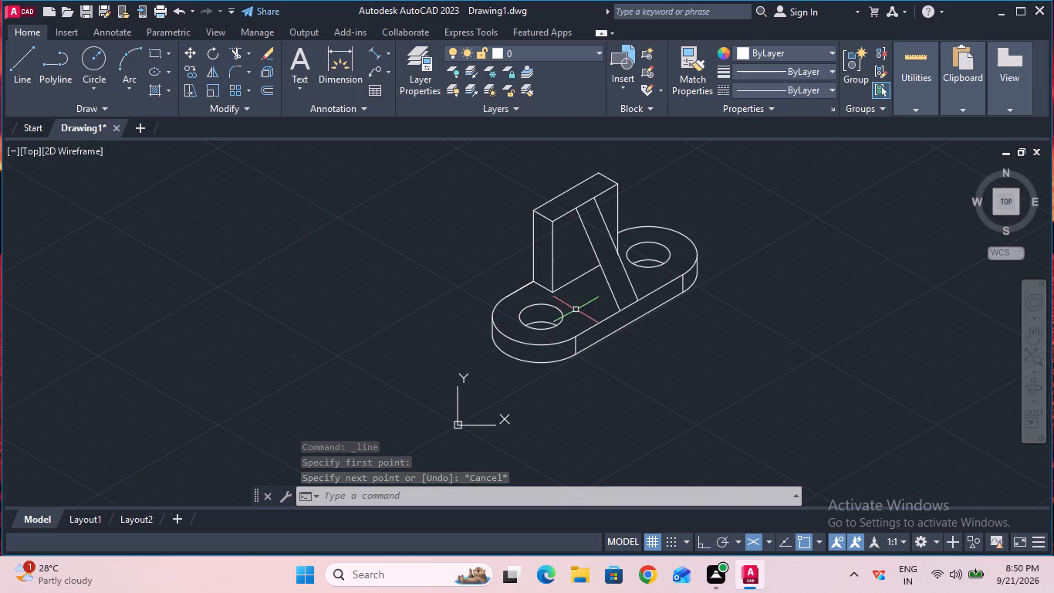
With Ortho on in the right isoplane, draw an 18 mm vertical line down from the top end of the rib's left sloping edge.
{"action": "left_click", "coordinate": [26, 76]}
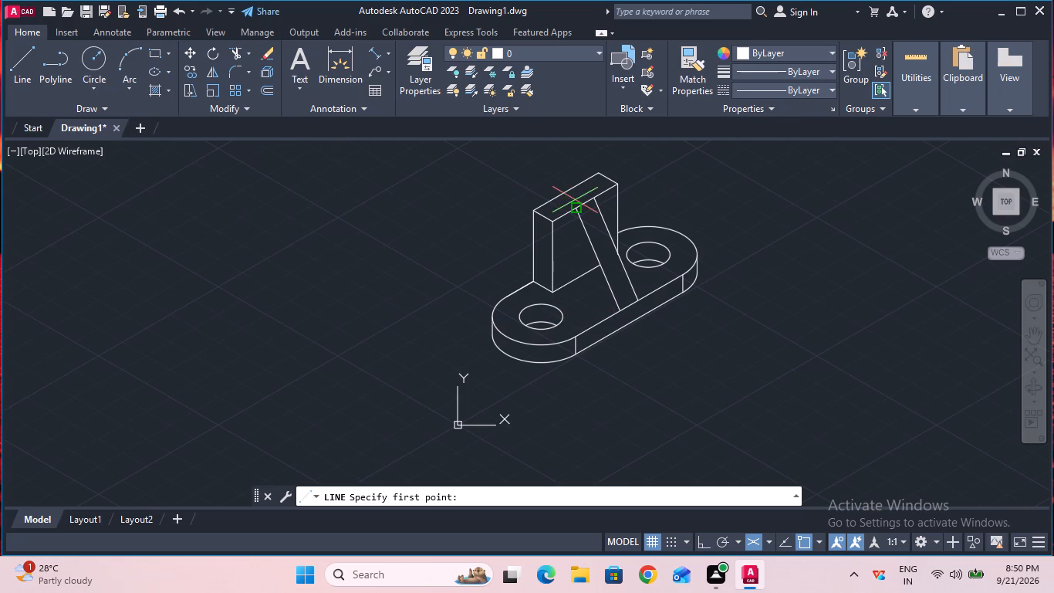
{"action": "left_click", "coordinate": [576, 209]}
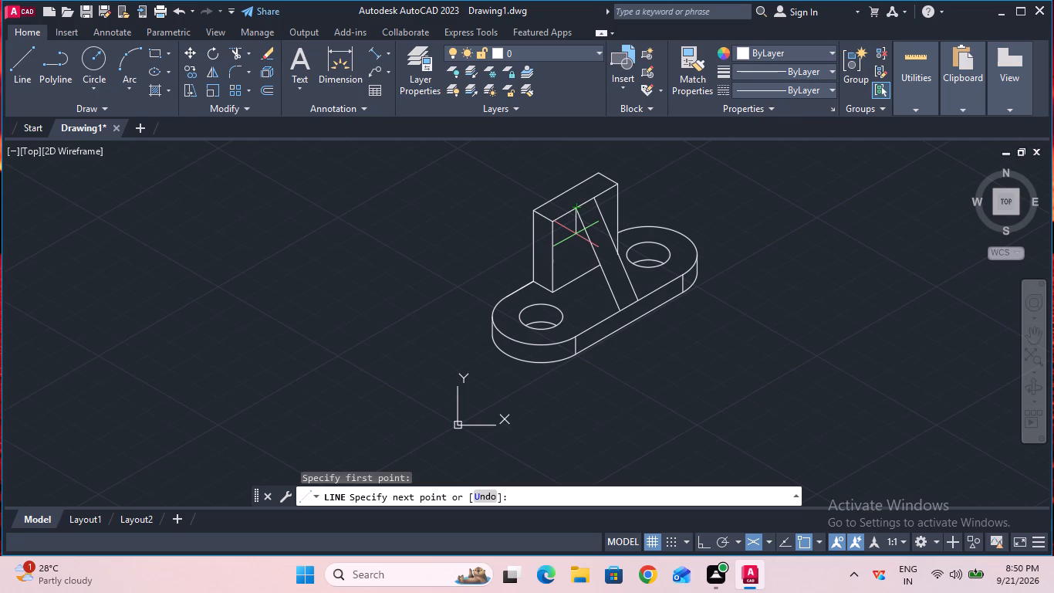
{"action": "key", "text": "F8"}
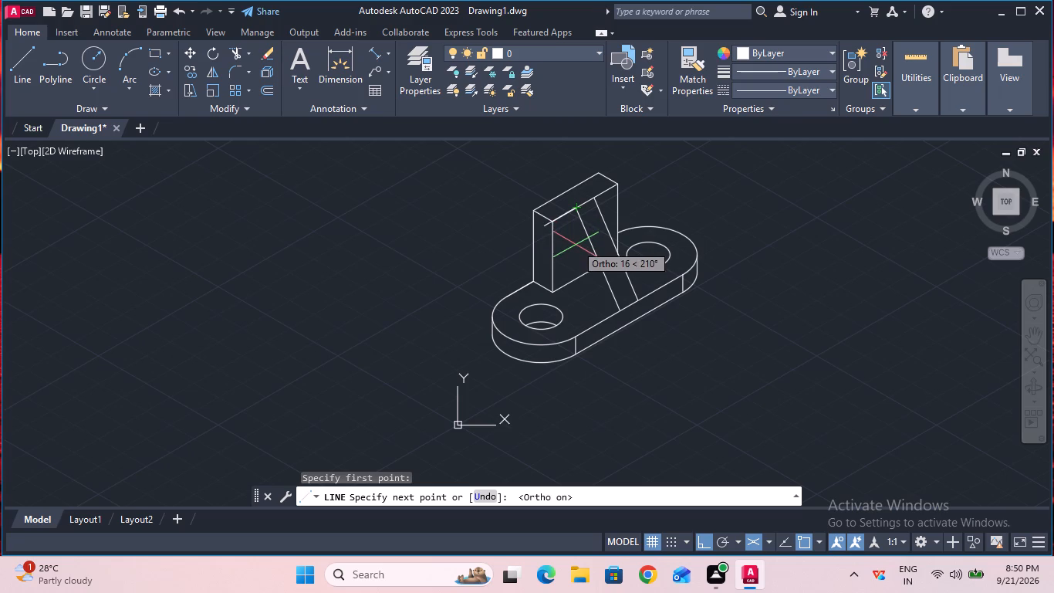
{"action": "key", "text": "F5"}
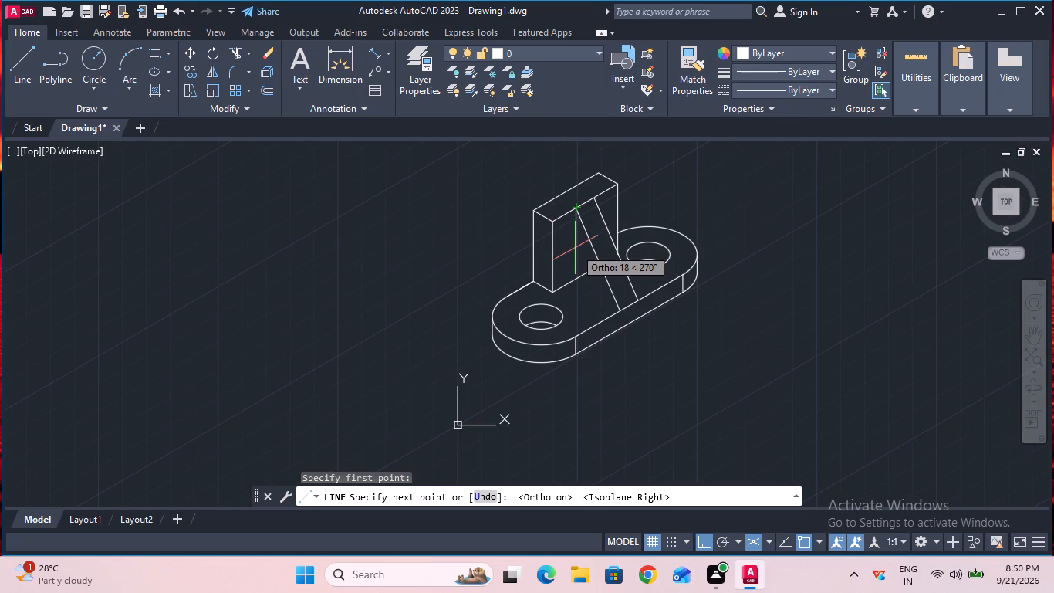
{"action": "type", "text": "18"}
{"action": "key", "text": "Return"}
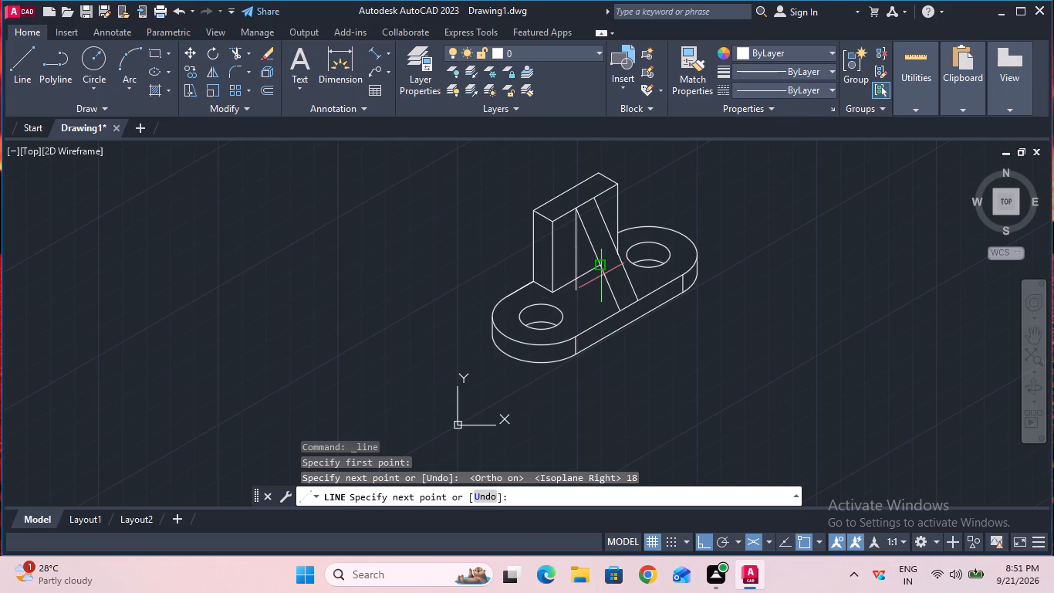
{"action": "key", "text": "Escape"}
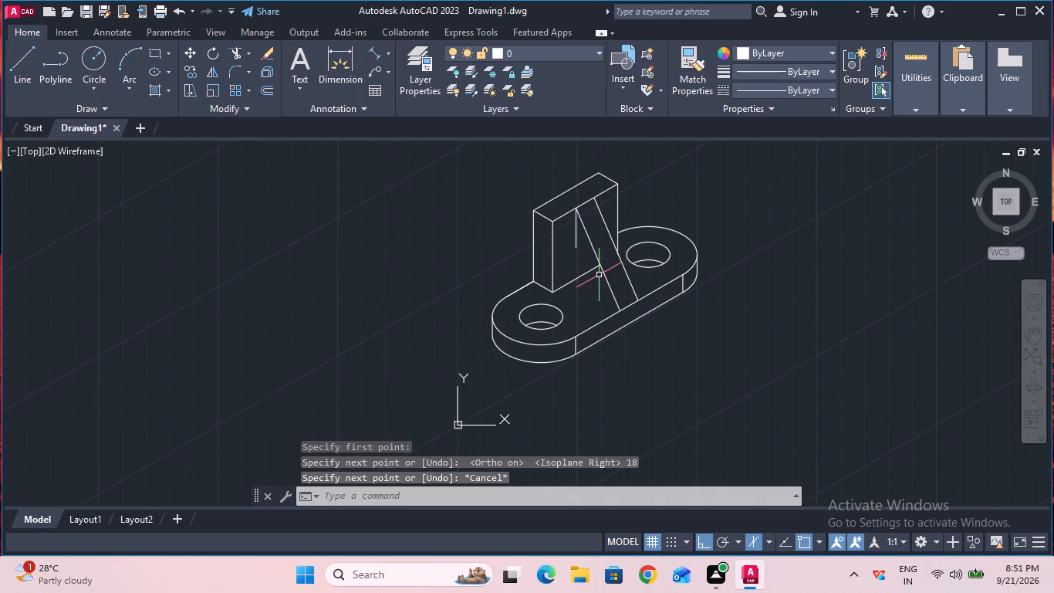
Extend the rib's vertical line down to the base line of the upright's front face.
{"action": "left_click", "coordinate": [252, 53]}
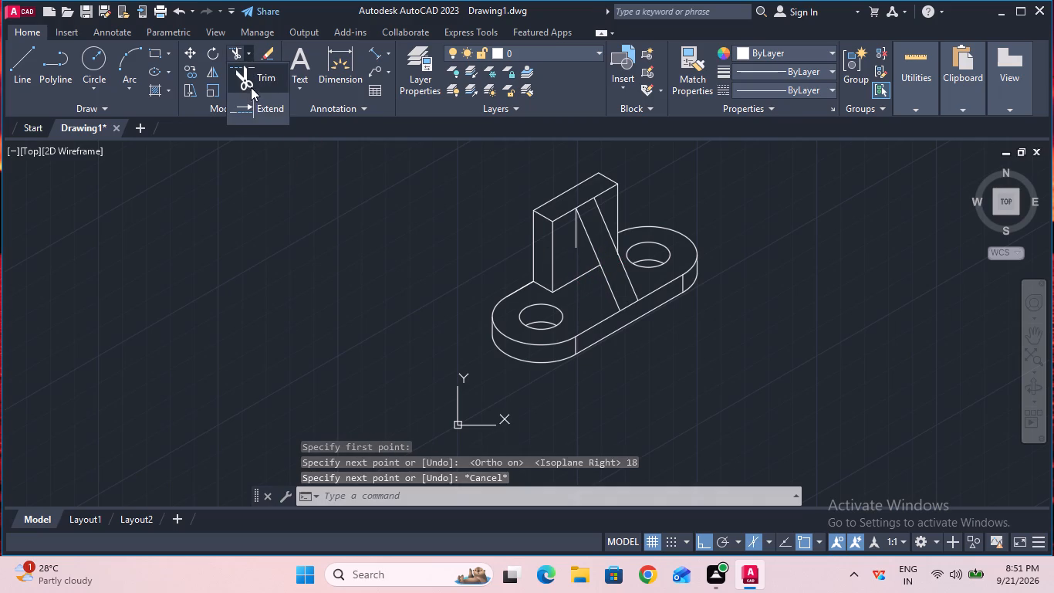
{"action": "left_click", "coordinate": [253, 103]}
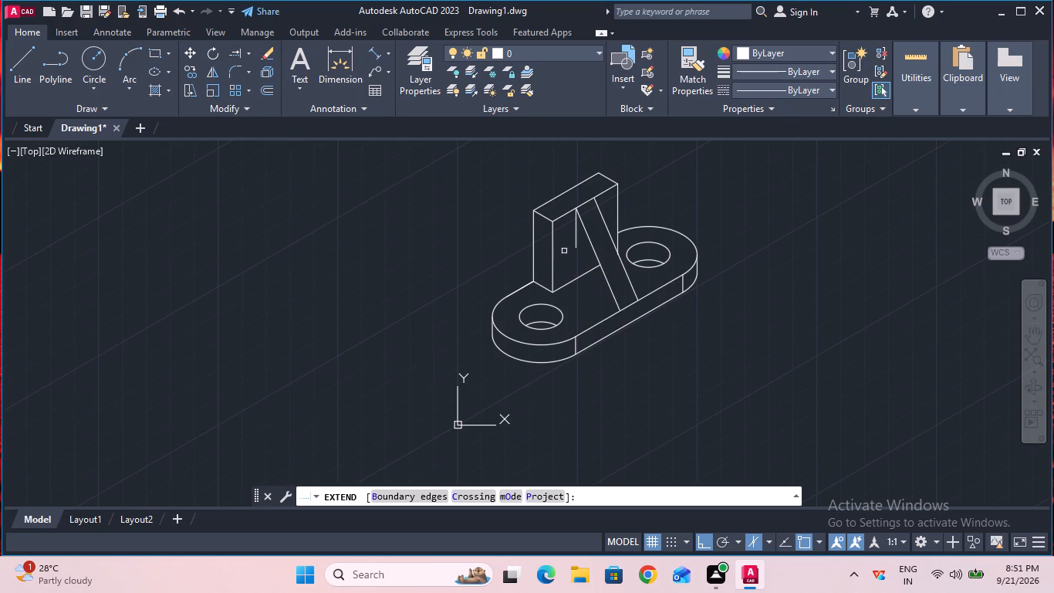
{"action": "left_click", "coordinate": [575, 245]}
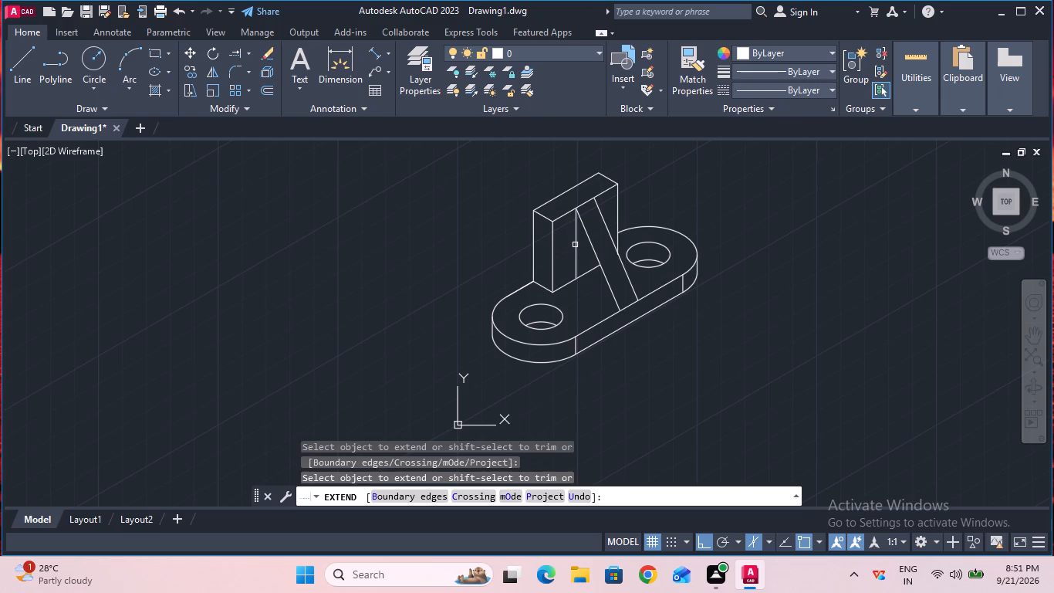
{"action": "key", "text": "Escape"}
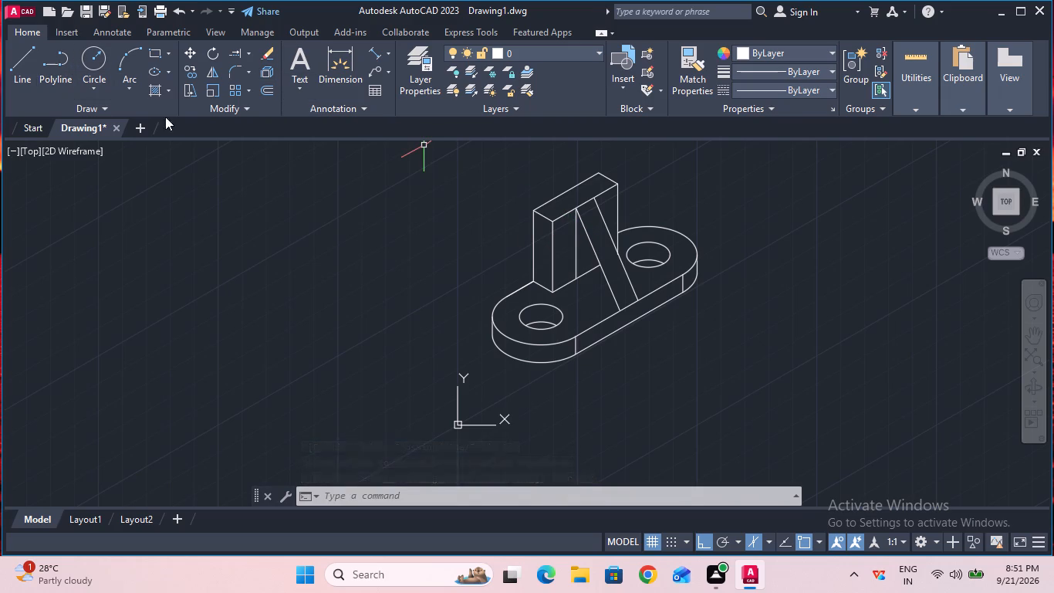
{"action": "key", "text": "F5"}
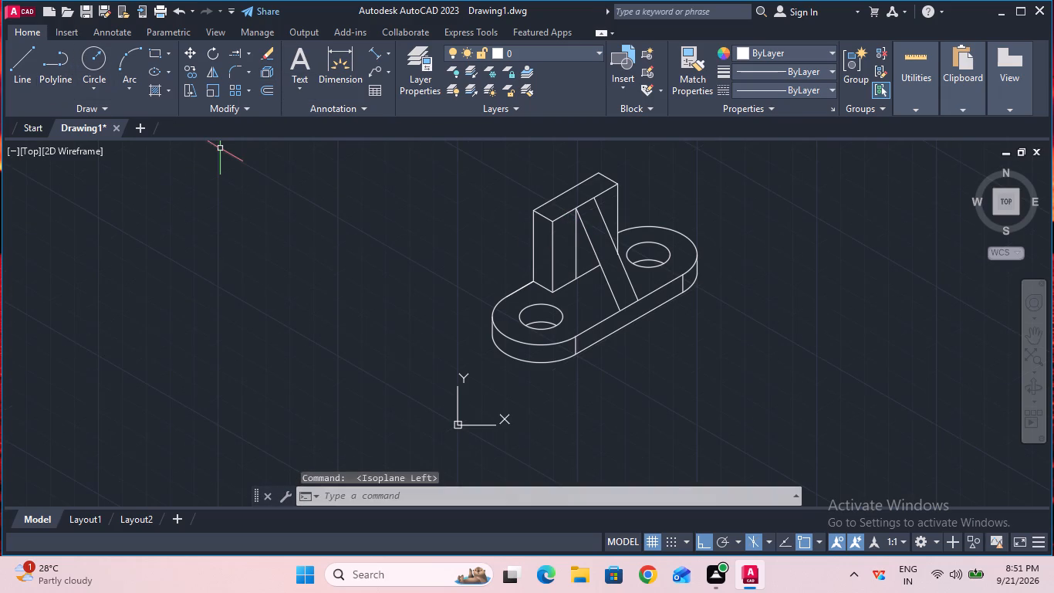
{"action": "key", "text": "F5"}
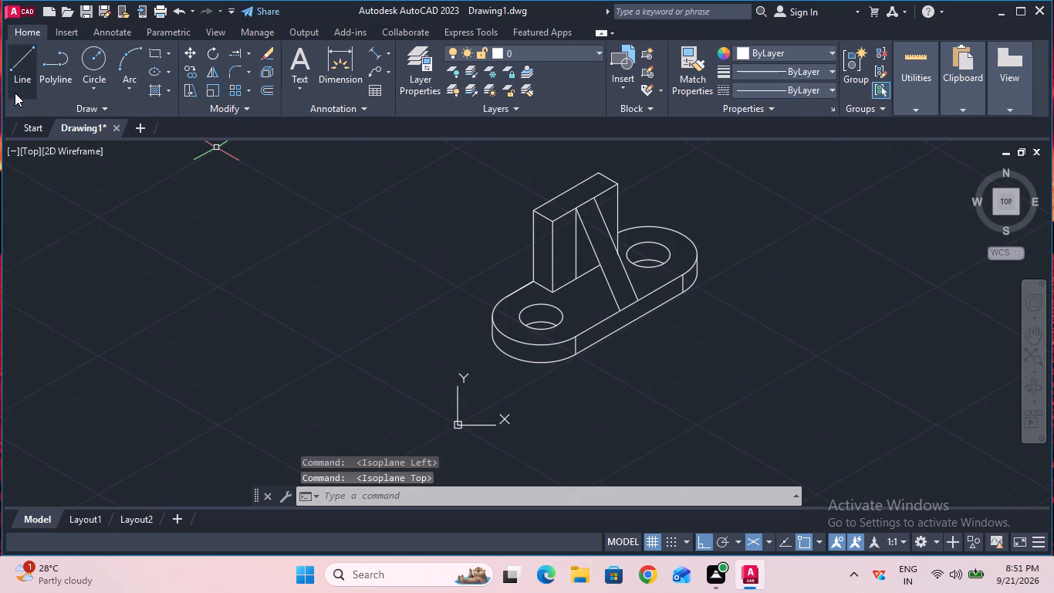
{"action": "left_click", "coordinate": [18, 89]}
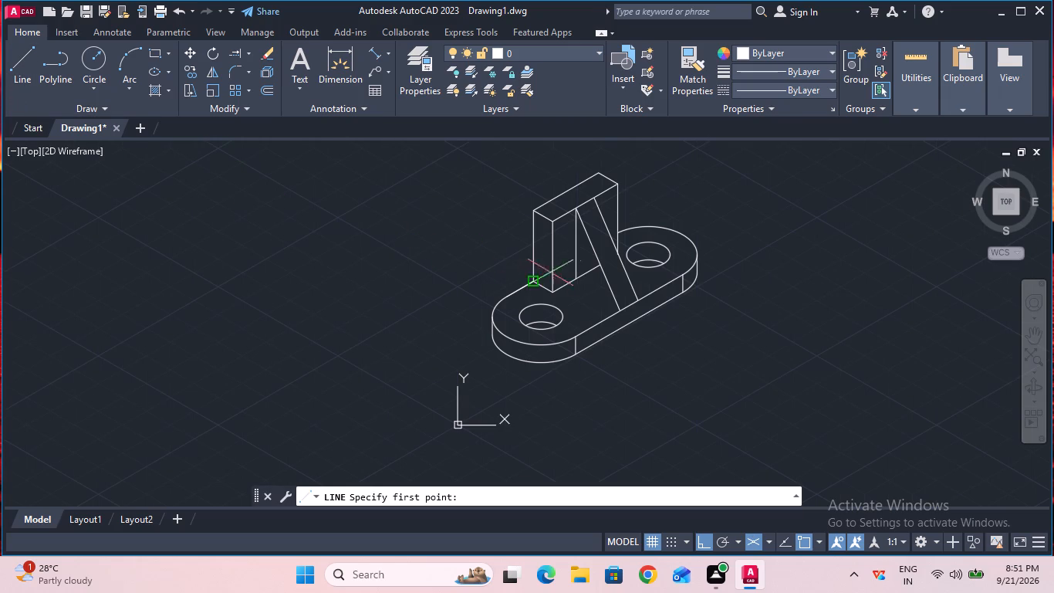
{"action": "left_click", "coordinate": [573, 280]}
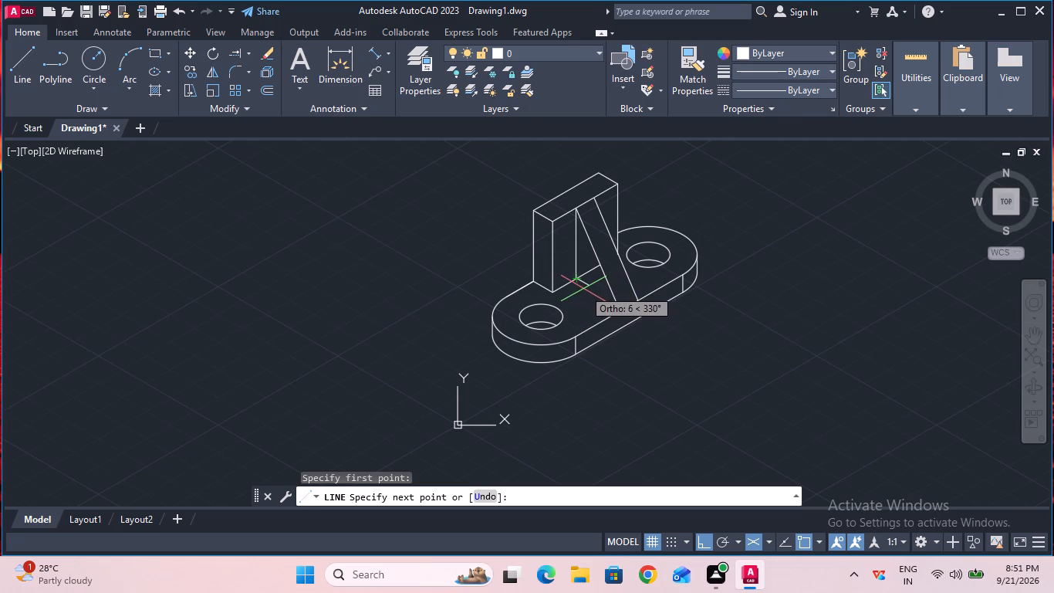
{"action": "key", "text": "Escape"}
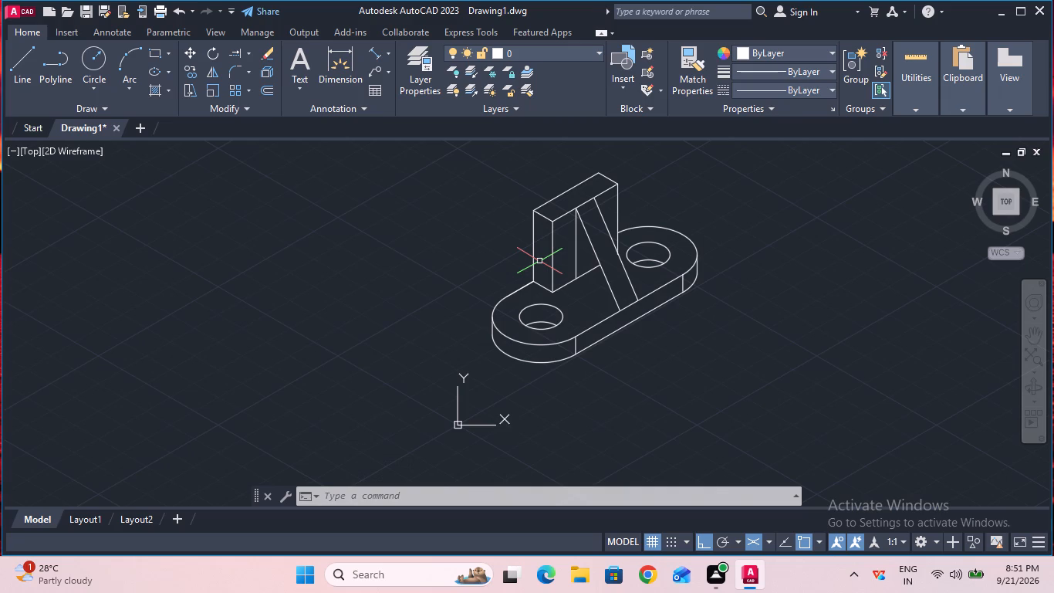
Check the distance between the rib's two sloping edges with a temporary aligned dimension, without placing it.
{"action": "left_click", "coordinate": [603, 270]}
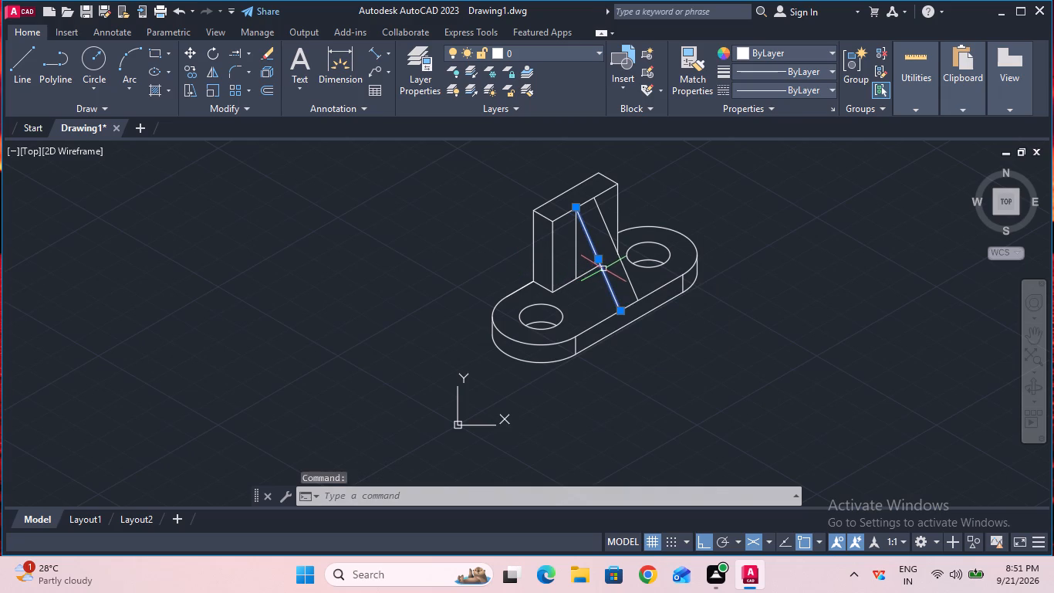
{"action": "left_click", "coordinate": [374, 52]}
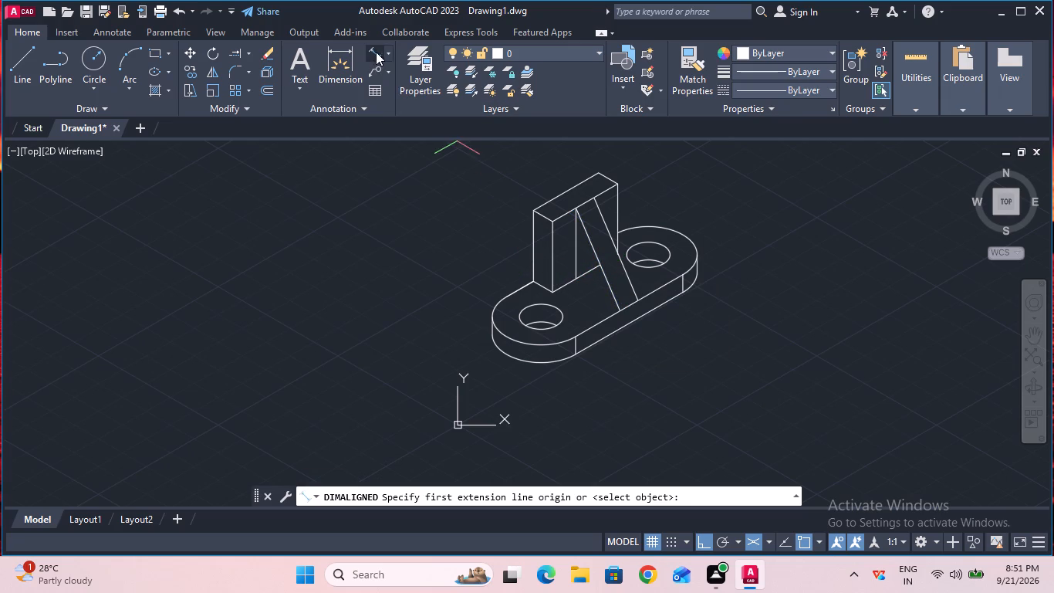
{"action": "left_click", "coordinate": [613, 246]}
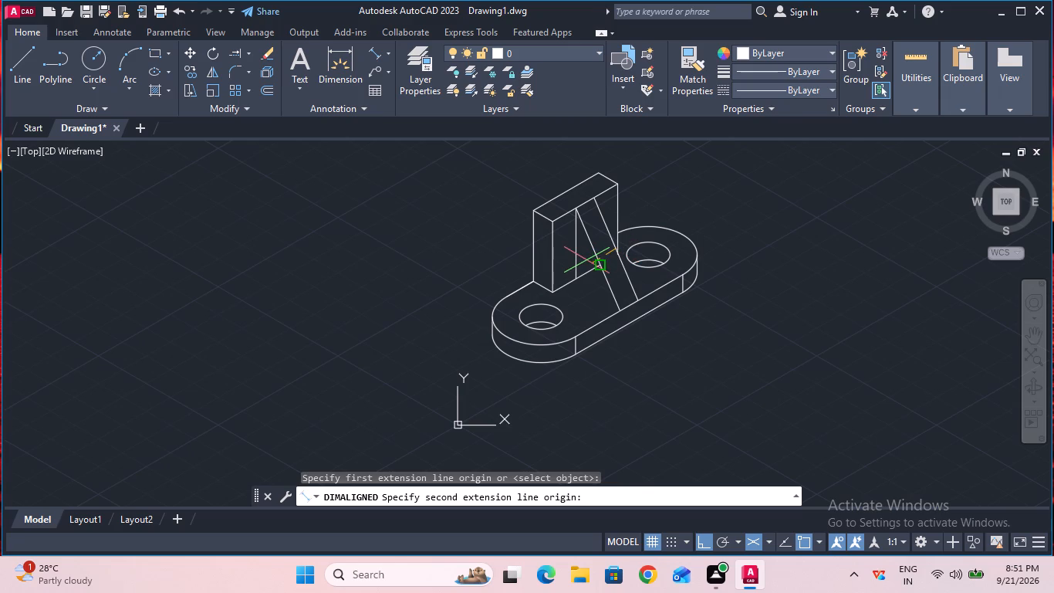
{"action": "left_click", "coordinate": [598, 259]}
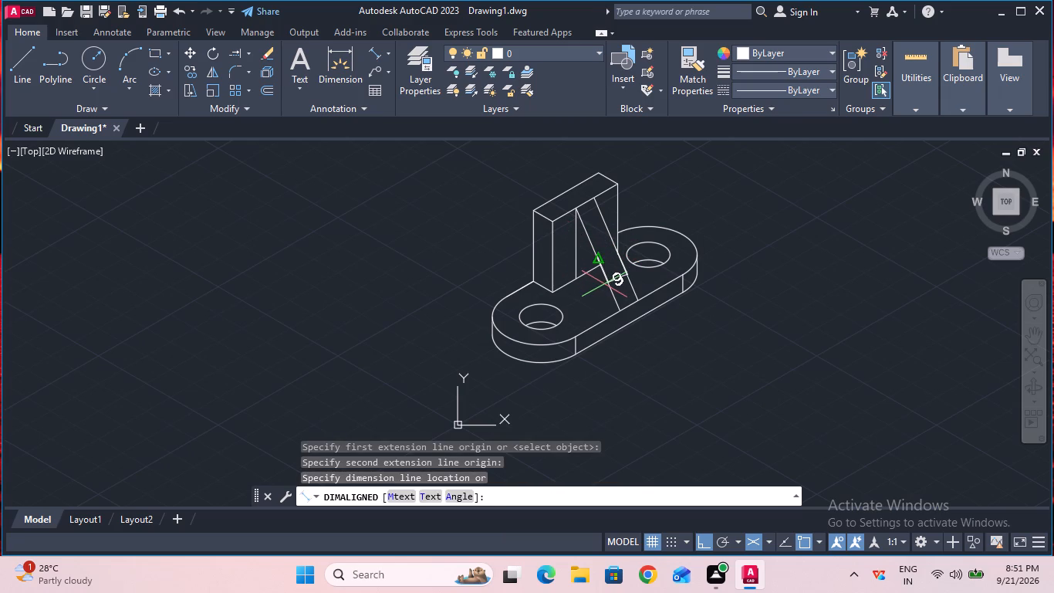
{"action": "key", "text": "Escape"}
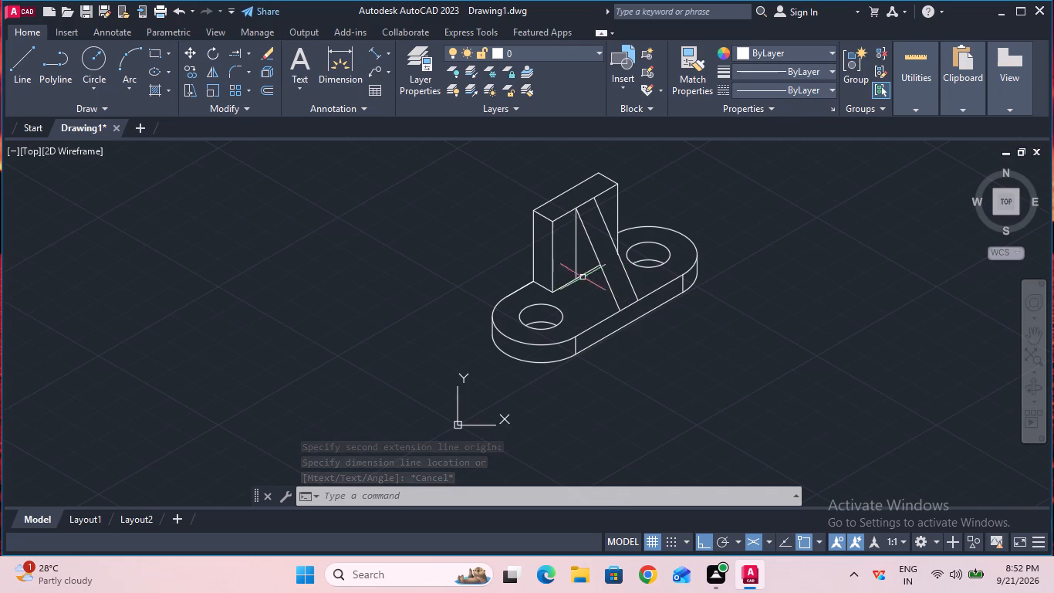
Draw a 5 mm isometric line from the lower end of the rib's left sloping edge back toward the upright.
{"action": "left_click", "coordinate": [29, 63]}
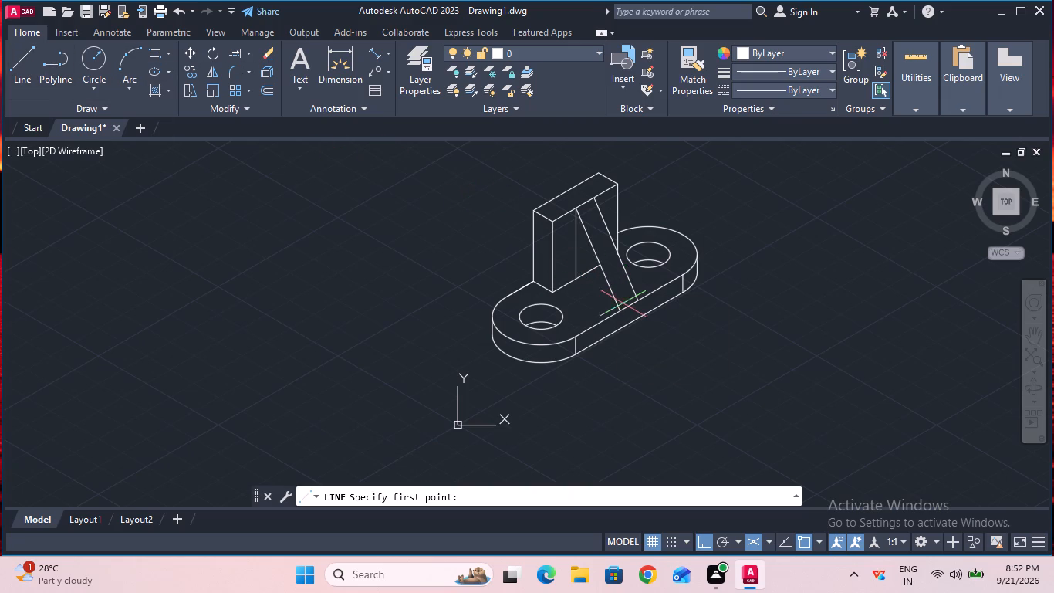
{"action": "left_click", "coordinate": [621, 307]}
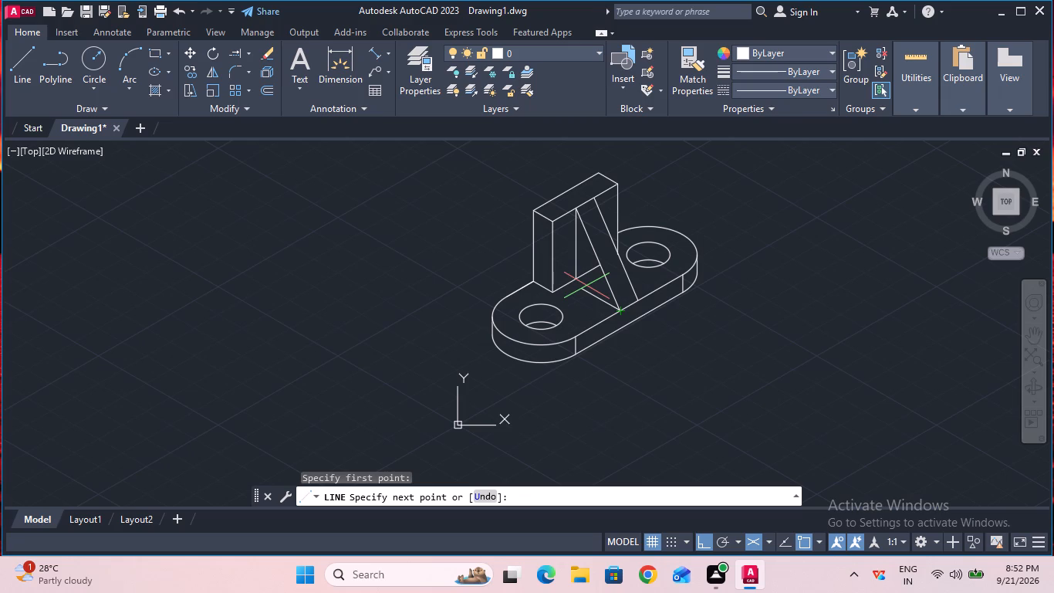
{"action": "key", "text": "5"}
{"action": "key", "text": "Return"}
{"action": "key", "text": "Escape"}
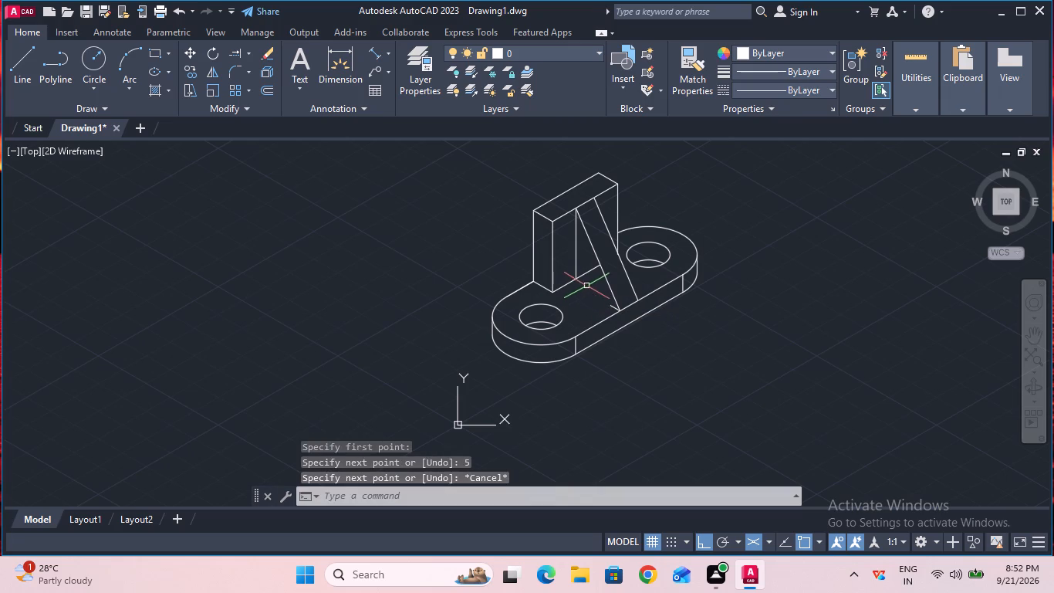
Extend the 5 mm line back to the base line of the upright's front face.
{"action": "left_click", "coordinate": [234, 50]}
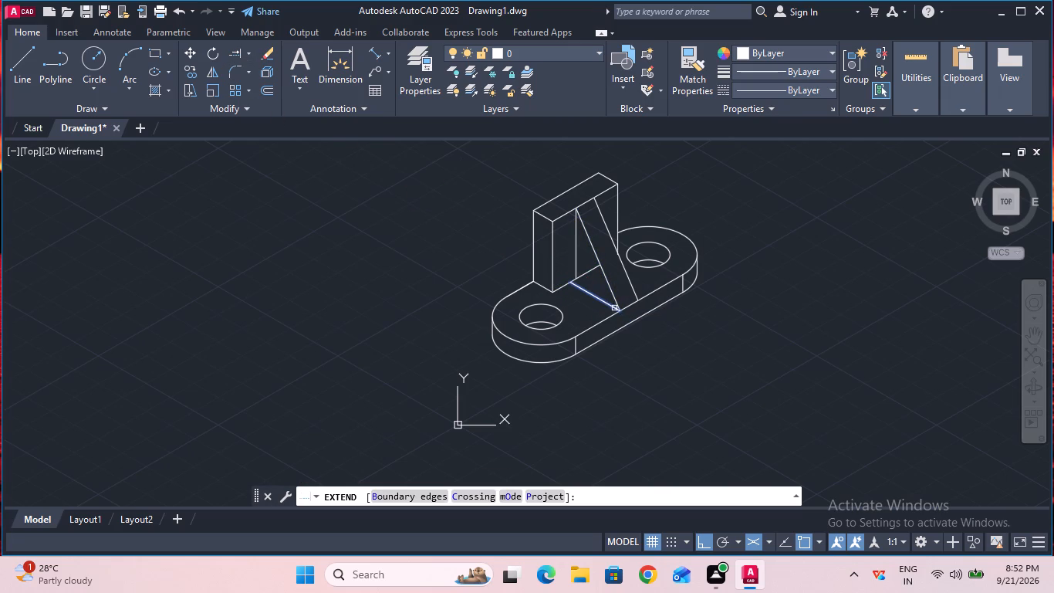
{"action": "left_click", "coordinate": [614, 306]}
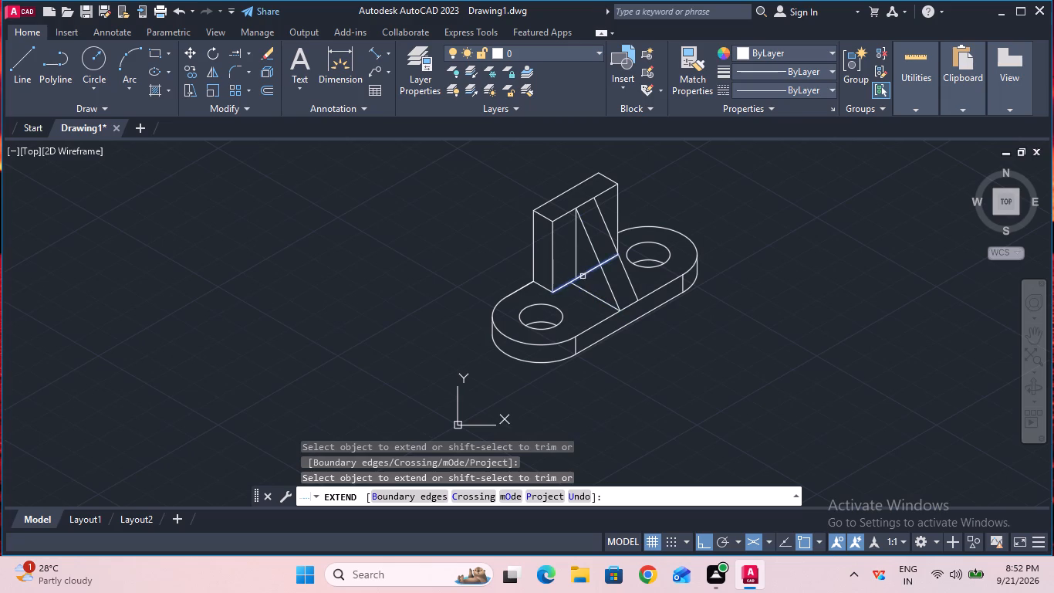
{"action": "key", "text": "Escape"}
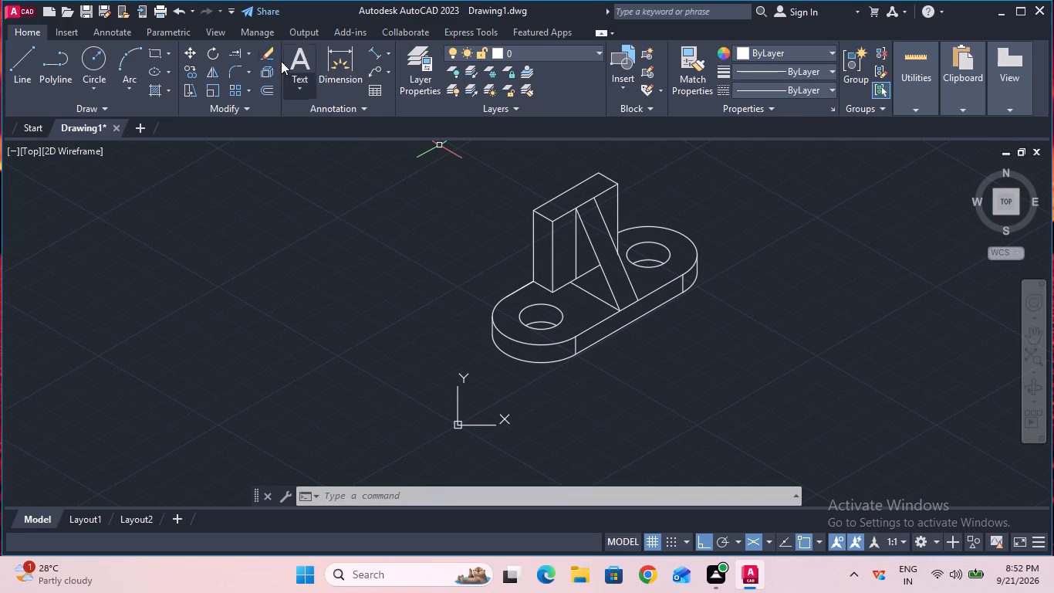
Trim away the rib's vertical line on the upright's front face.
{"action": "left_click", "coordinate": [251, 53]}
{"action": "left_click", "coordinate": [266, 79]}
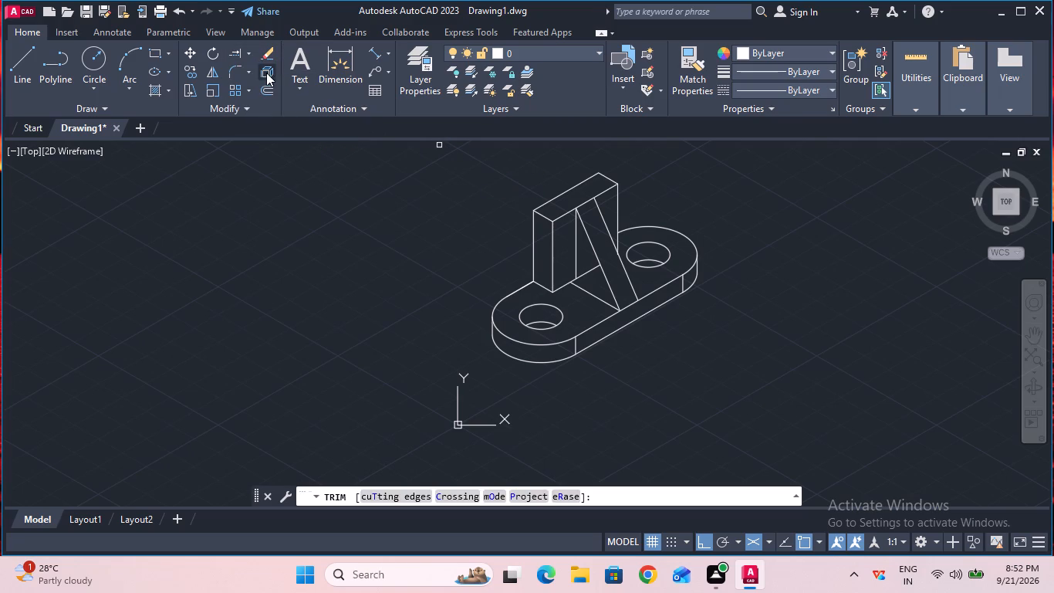
{"action": "left_click", "coordinate": [575, 252]}
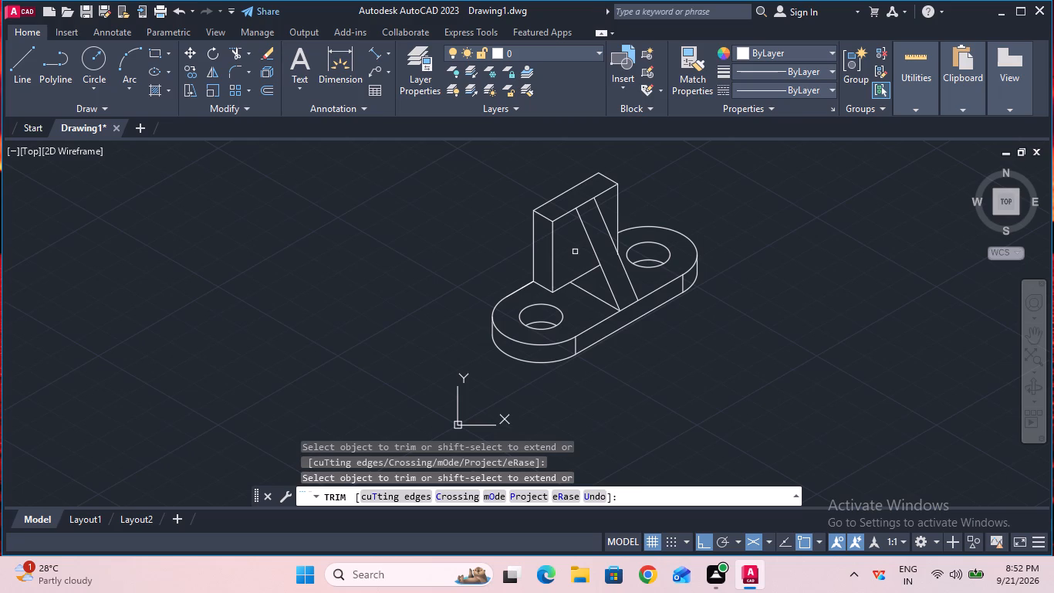
{"action": "key", "text": "Escape"}
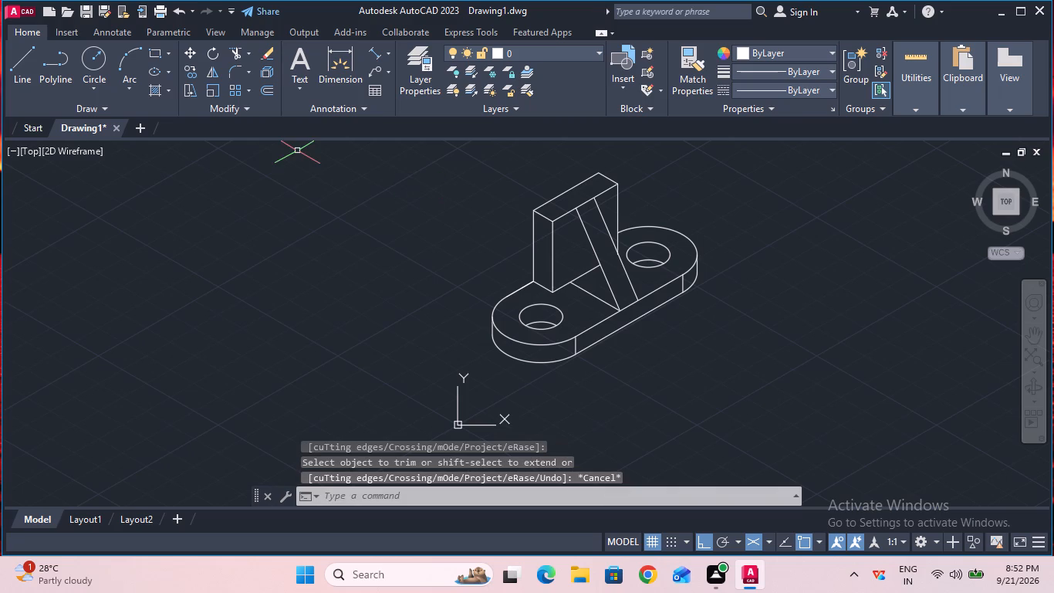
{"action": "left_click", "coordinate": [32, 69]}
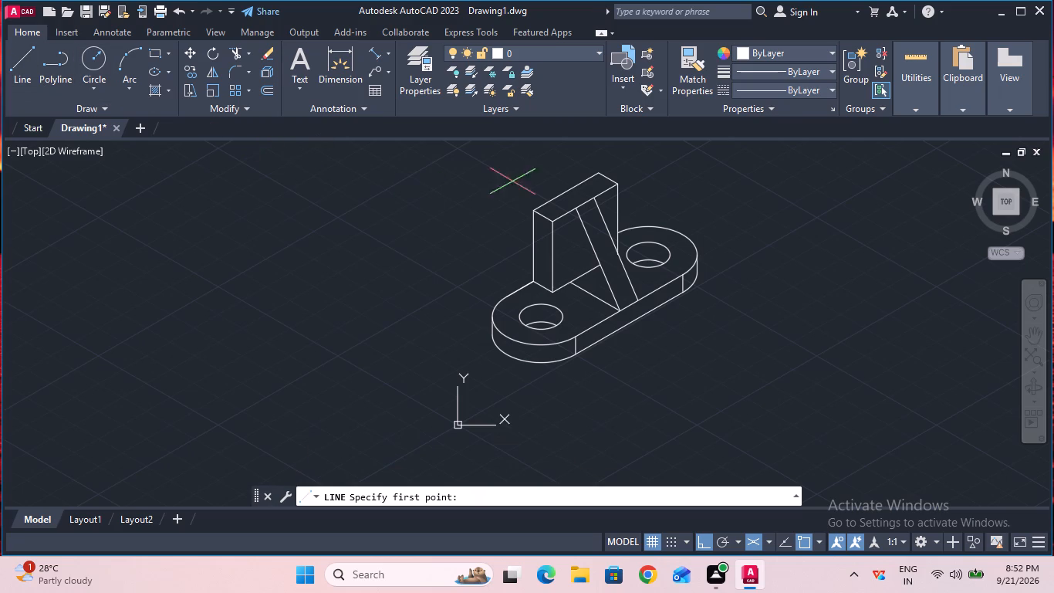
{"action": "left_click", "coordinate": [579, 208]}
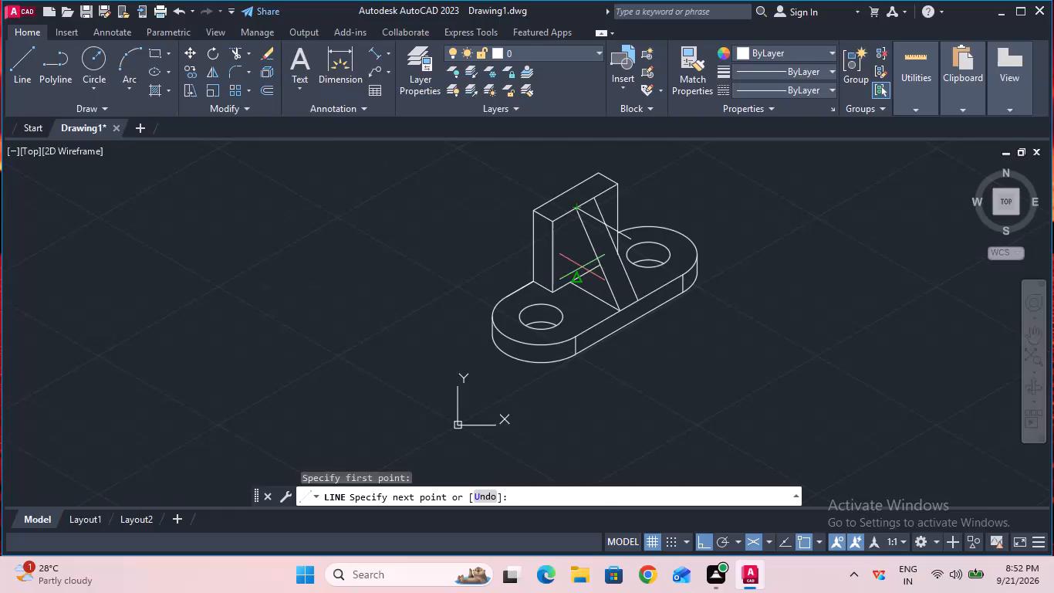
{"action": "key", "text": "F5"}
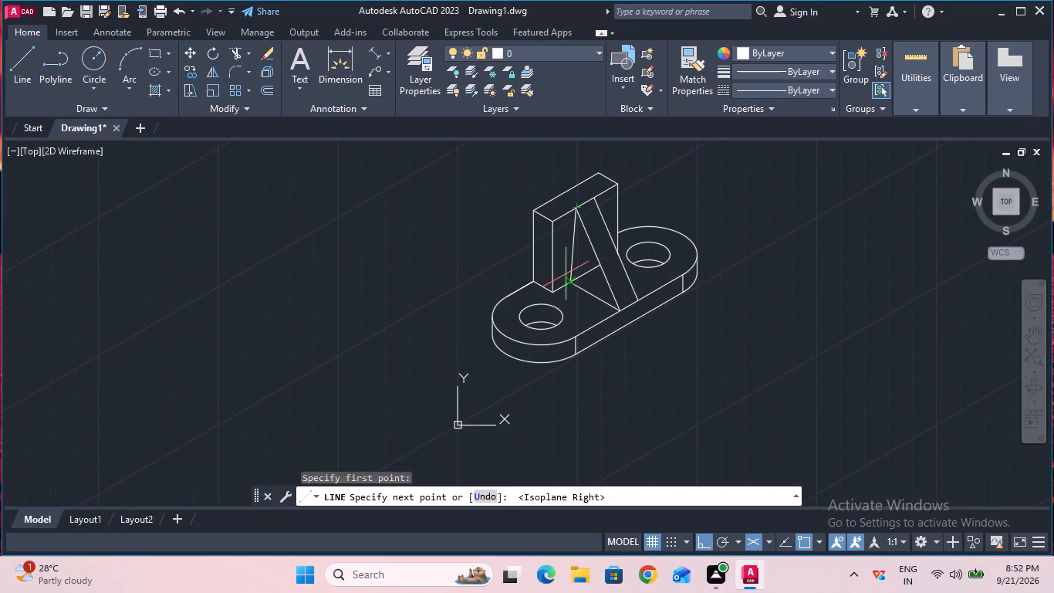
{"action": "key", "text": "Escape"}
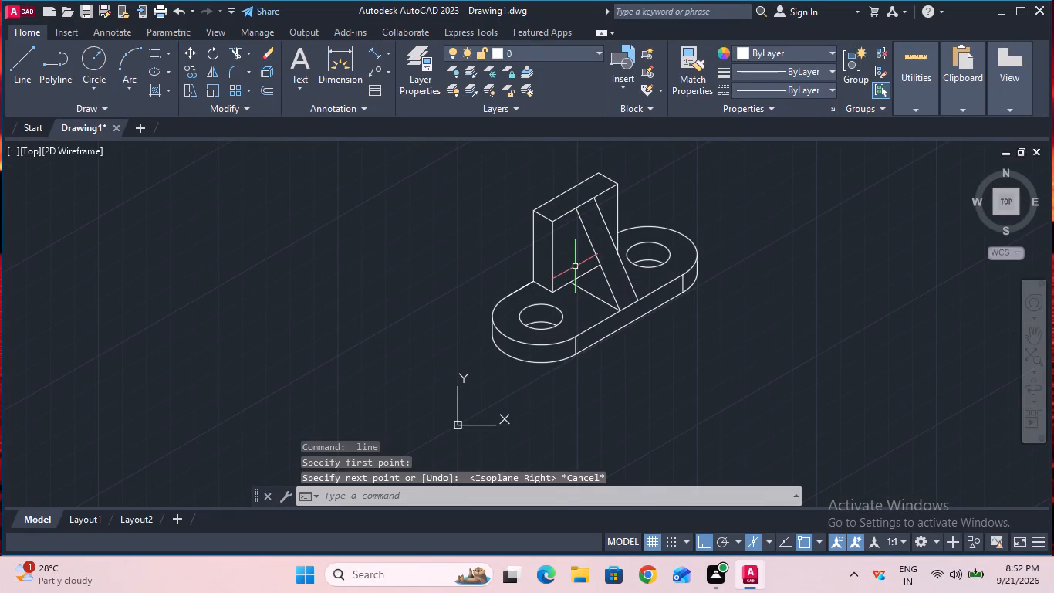
Trim away both sloping rib edges and the rib's bottom line on the plate.
{"action": "left_click", "coordinate": [237, 47]}
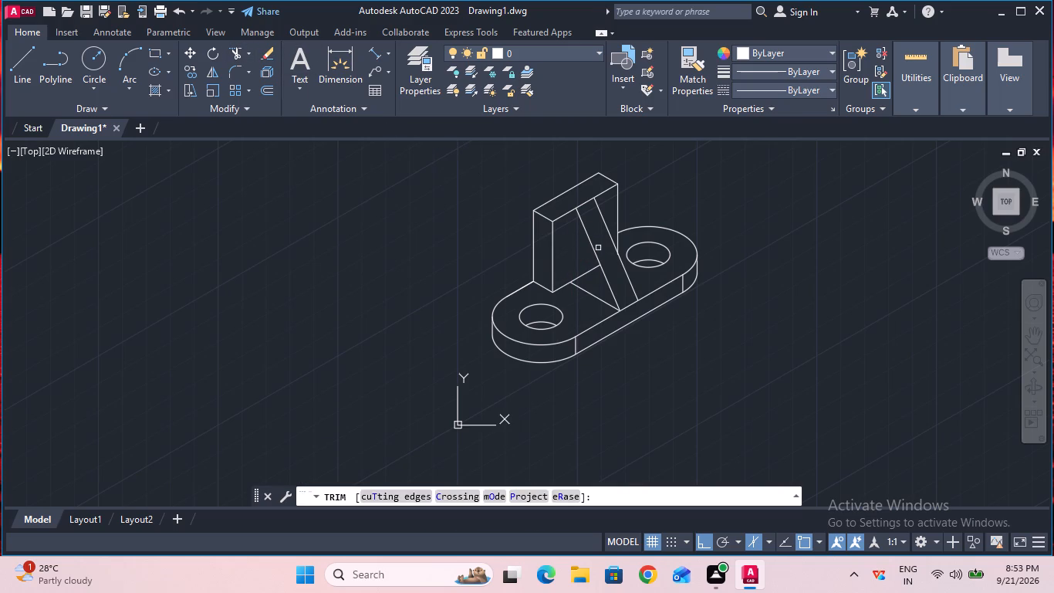
{"action": "left_click_drag", "start_coordinate": [572, 252], "coordinate": [606, 230]}
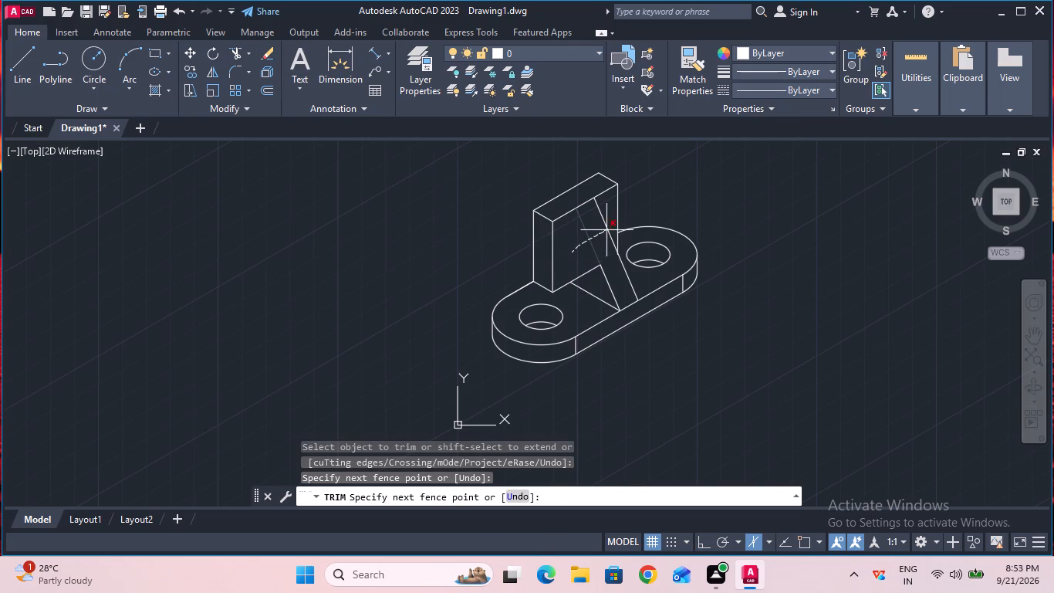
{"action": "left_click_drag", "start_coordinate": [606, 230], "coordinate": [609, 229]}
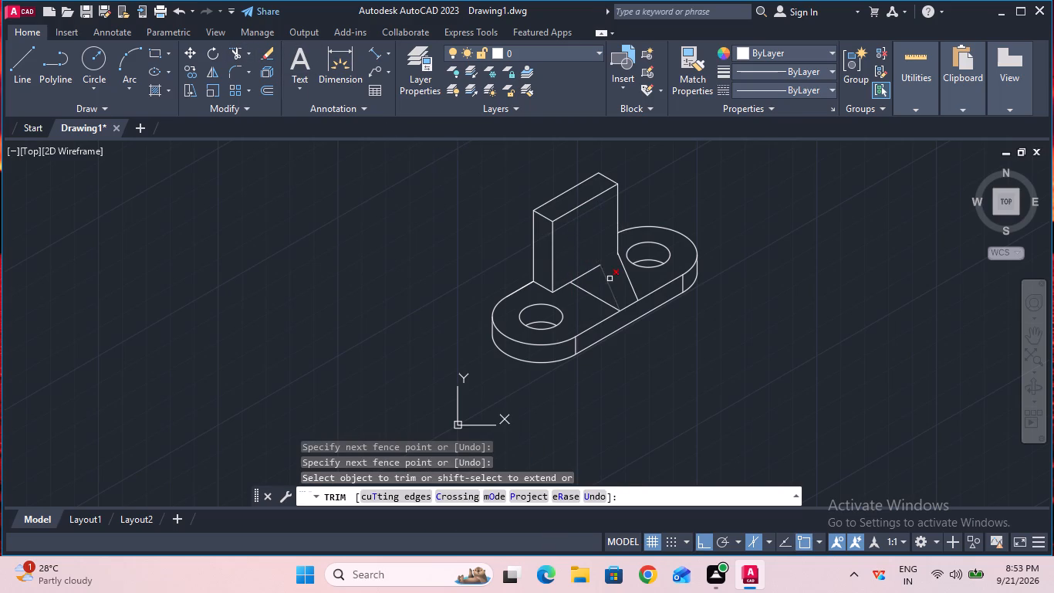
{"action": "left_click", "coordinate": [608, 280]}
{"action": "left_click", "coordinate": [599, 296]}
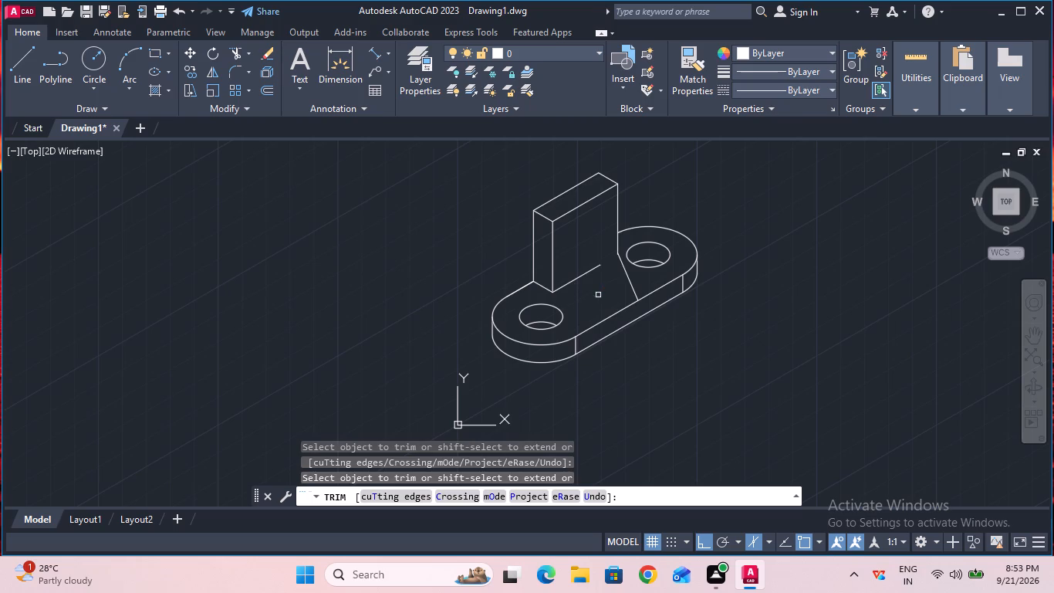
{"action": "left_click", "coordinate": [627, 284]}
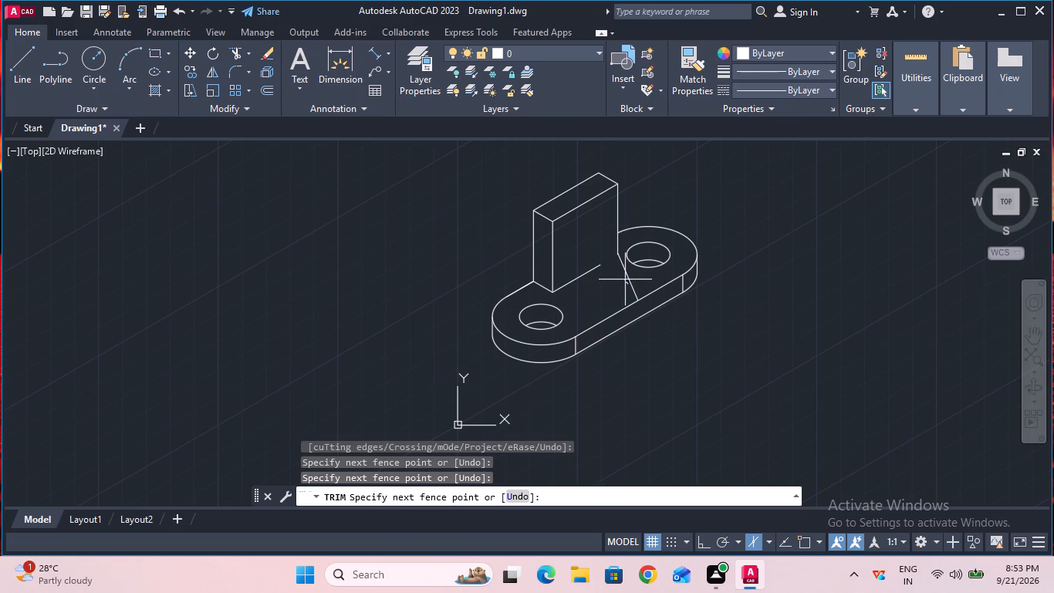
{"action": "left_click", "coordinate": [631, 279]}
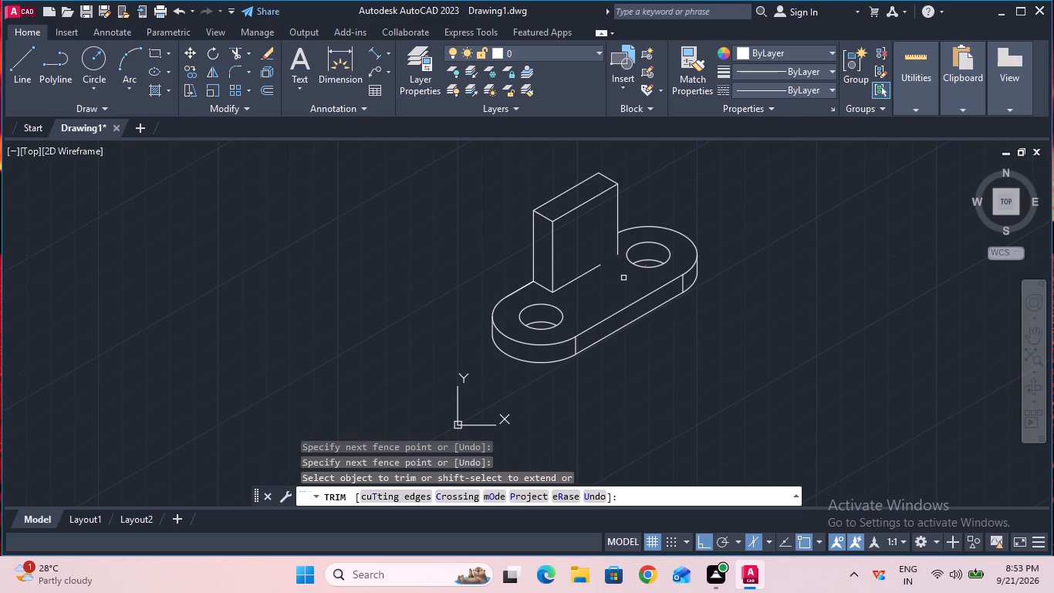
{"action": "key", "text": "Escape"}
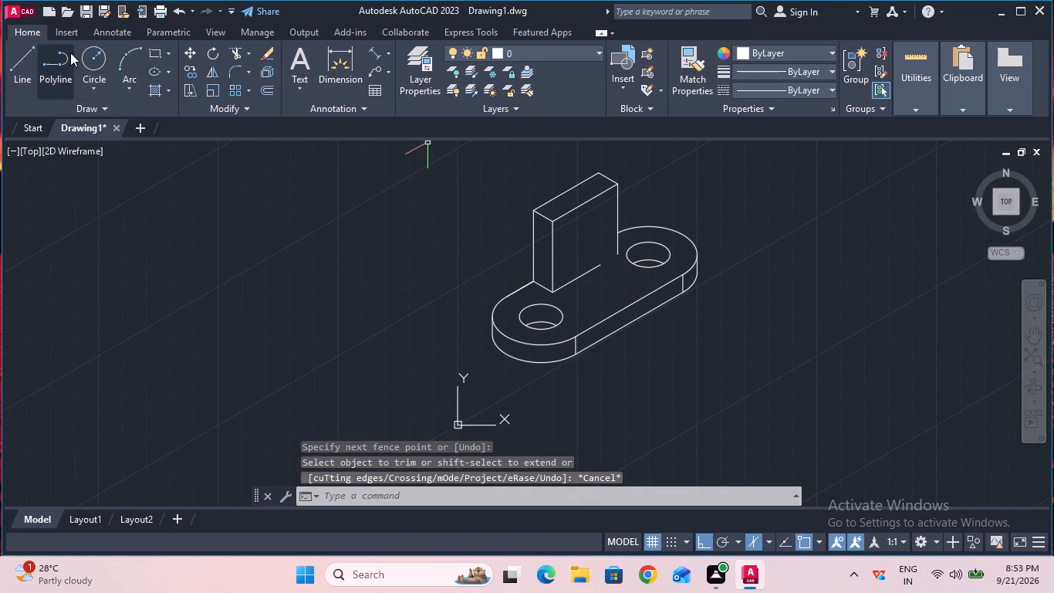
Extend the base line of the upright's front face across the gap to the face's right vertical edge.
{"action": "left_click", "coordinate": [251, 53]}
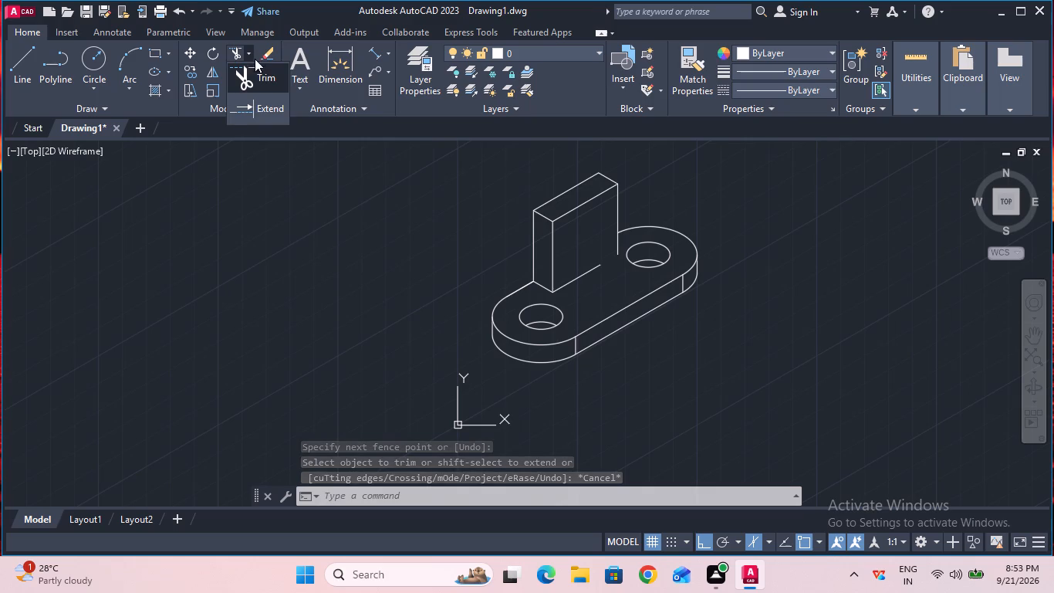
{"action": "left_click", "coordinate": [270, 105]}
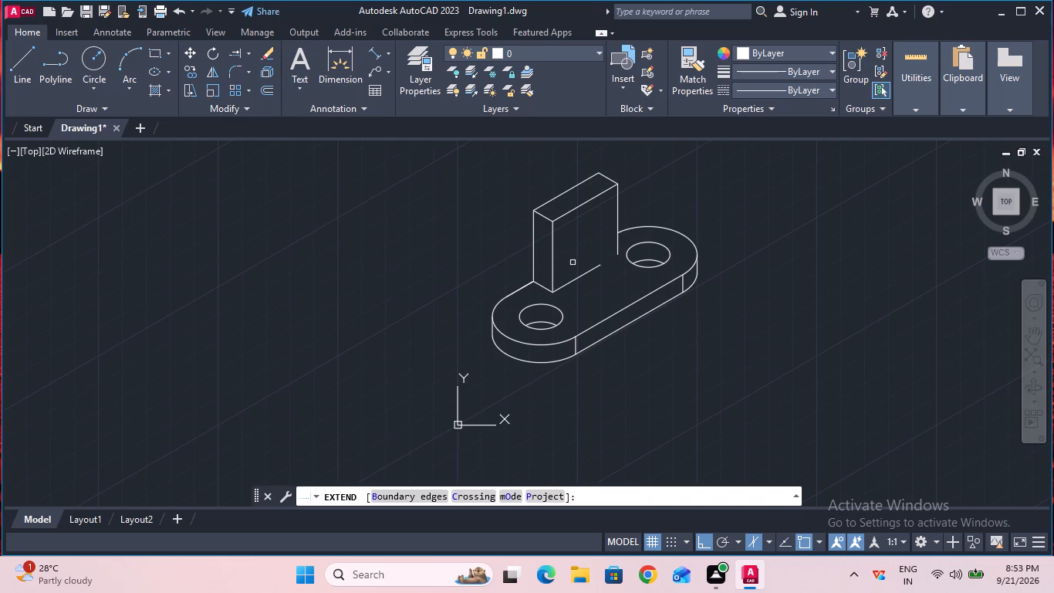
{"action": "left_click", "coordinate": [588, 273]}
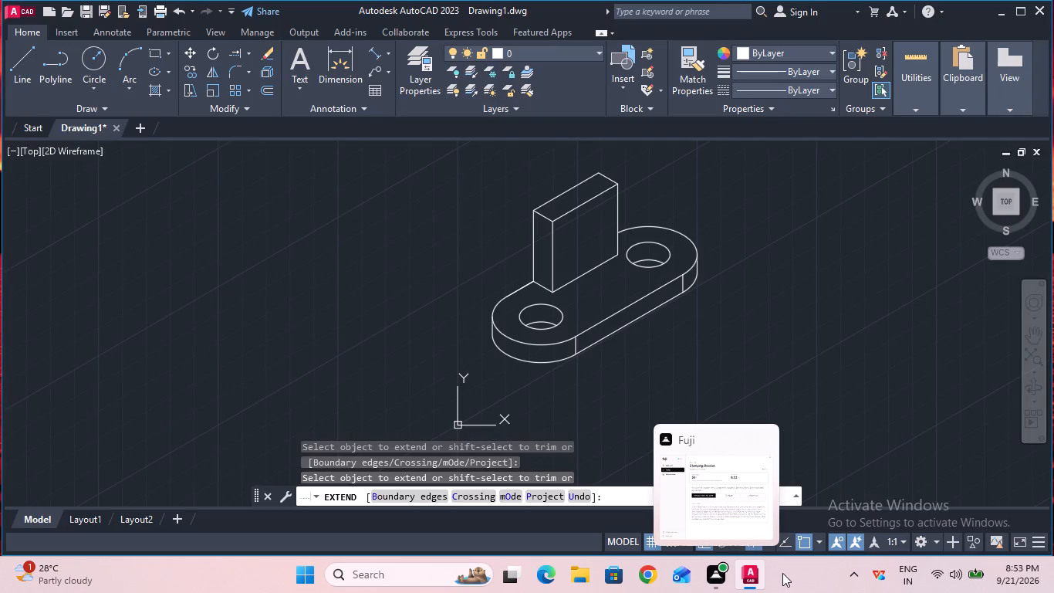
{"action": "key", "text": "Escape"}
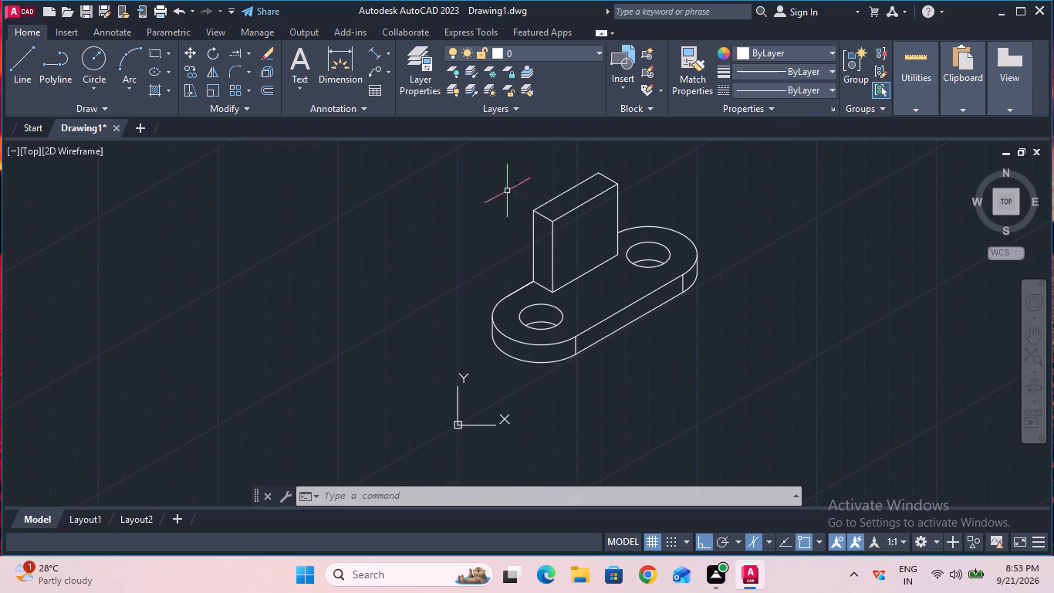
Draw a line down the upright's front face between its top and base edge midpoints, continuing 4 mm forward along the plate in the left isoplane.
{"action": "scroll", "coordinate": [529, 193], "scroll_direction": "up", "scroll_amount": 3, "text": "ctrl"}
{"action": "scroll", "coordinate": [529, 193], "scroll_direction": "down", "scroll_amount": 2, "text": "ctrl"}
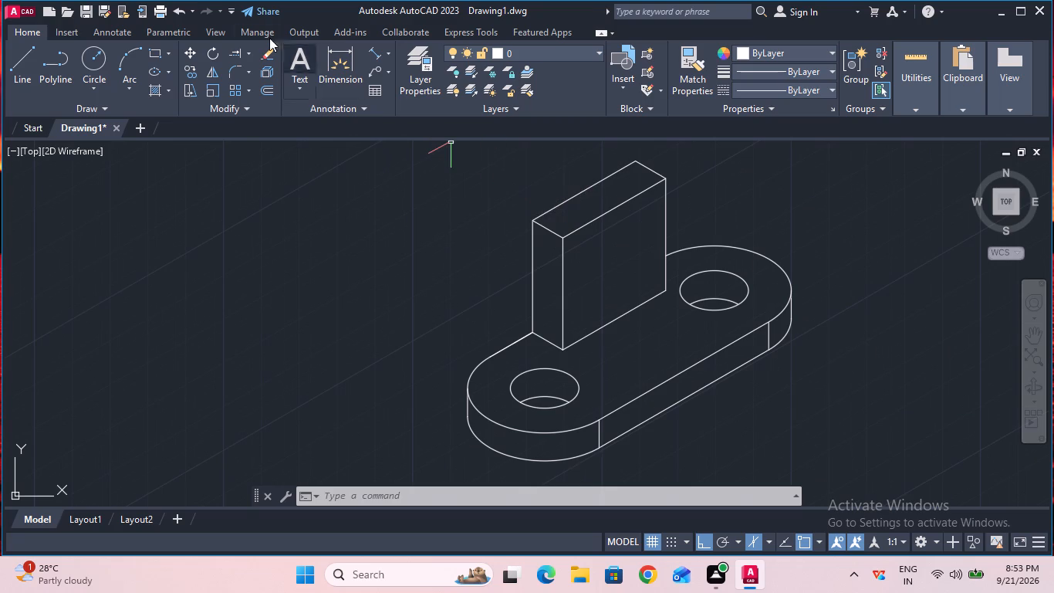
{"action": "left_click", "coordinate": [31, 61]}
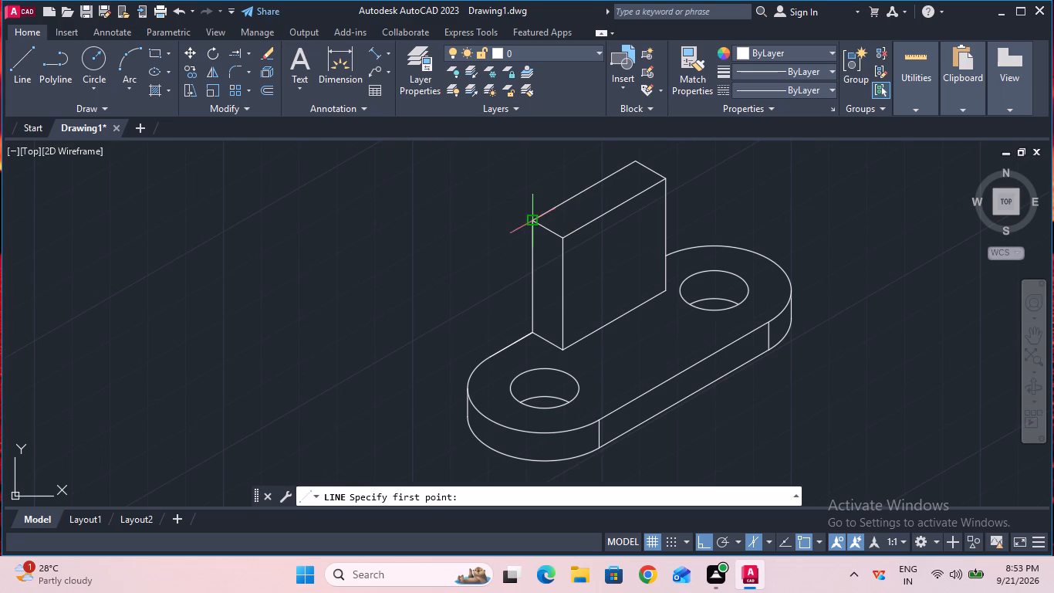
{"action": "left_click", "coordinate": [617, 212]}
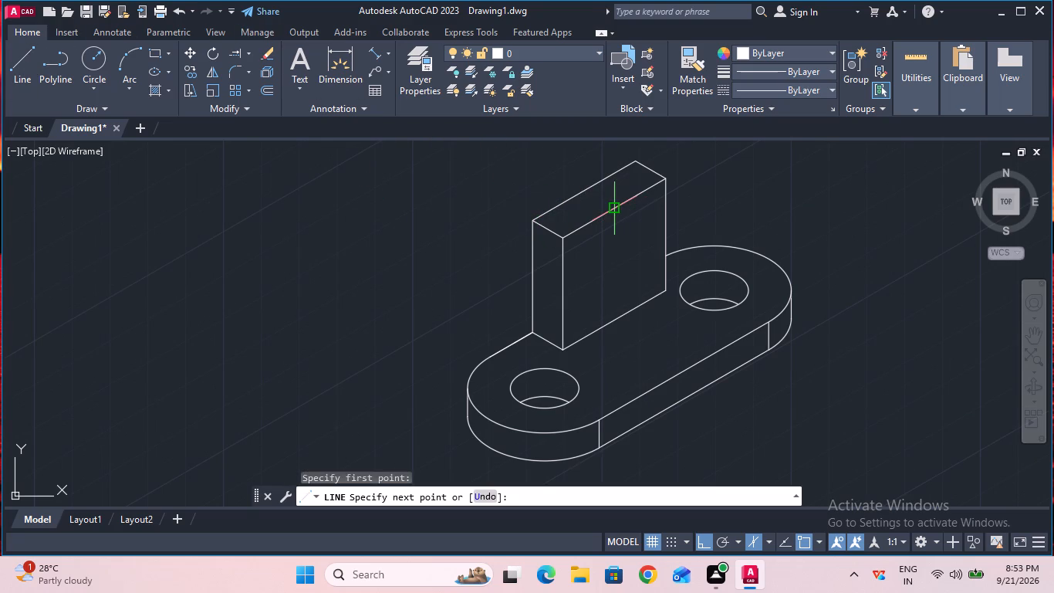
{"action": "left_click", "coordinate": [618, 317]}
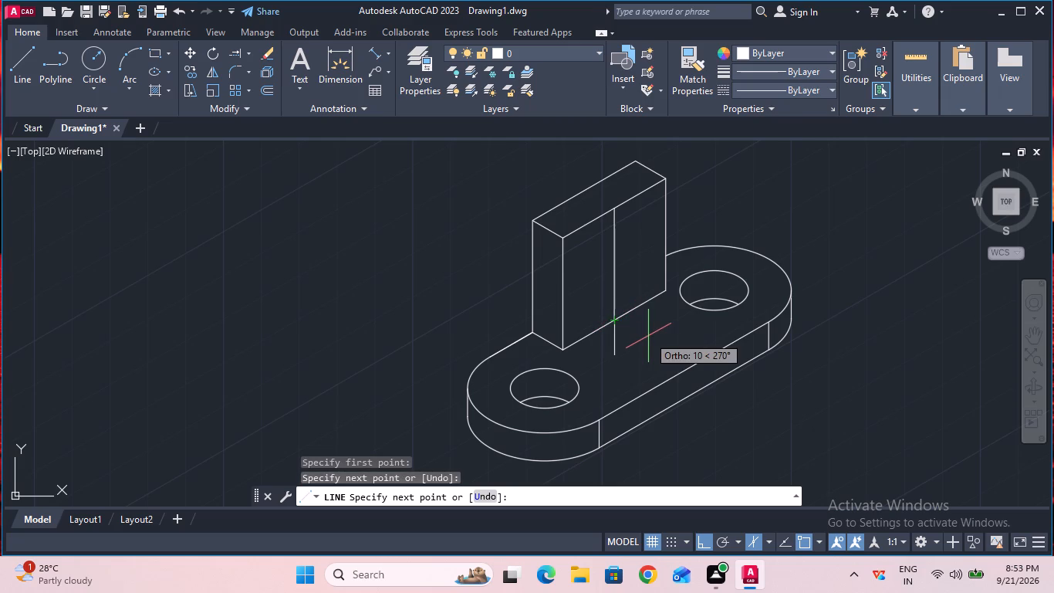
{"action": "key", "text": "F5"}
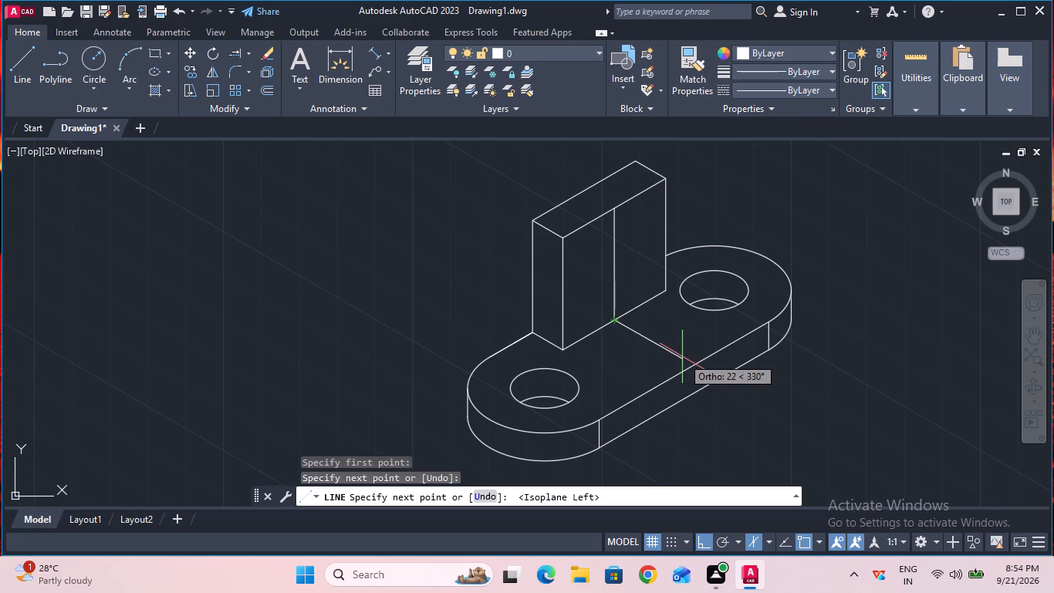
{"action": "key", "text": "4"}
{"action": "key", "text": "Return"}
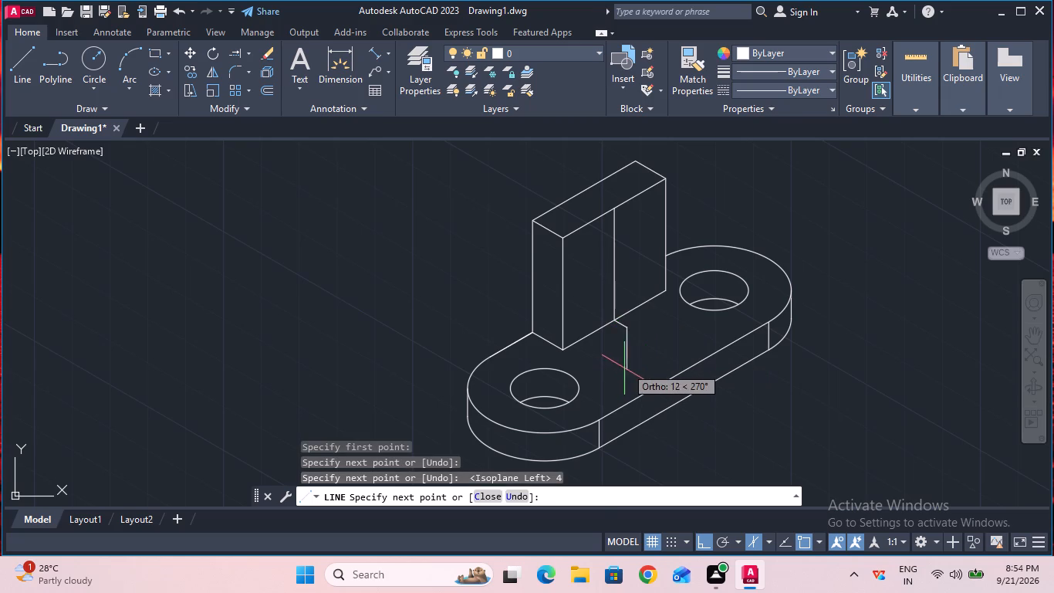
{"action": "key", "text": "Escape"}
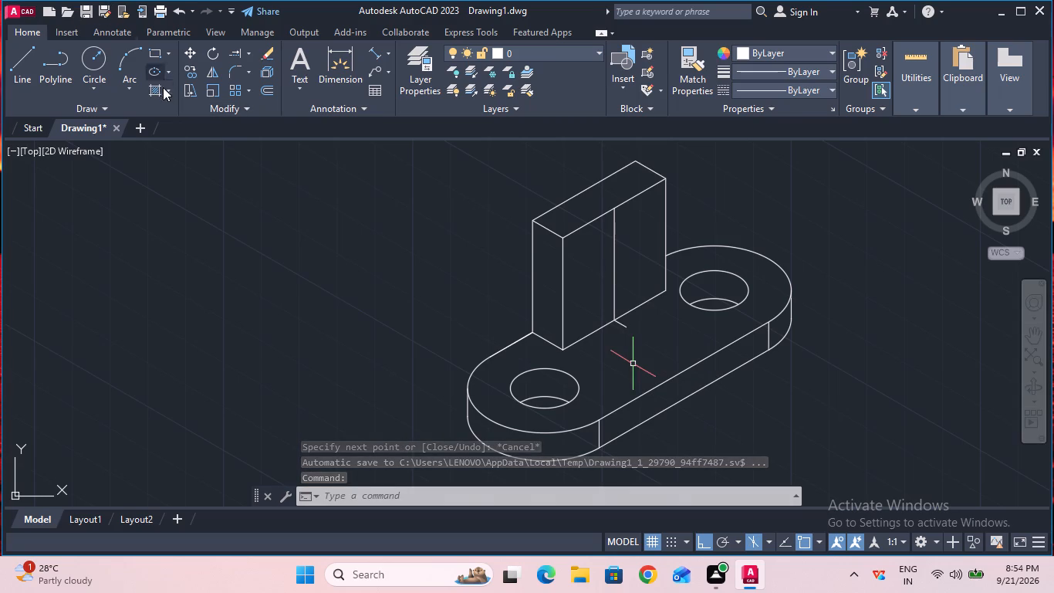
Extend the 4 mm line across the plate's top face to its front straight edge.
{"action": "left_click", "coordinate": [234, 53]}
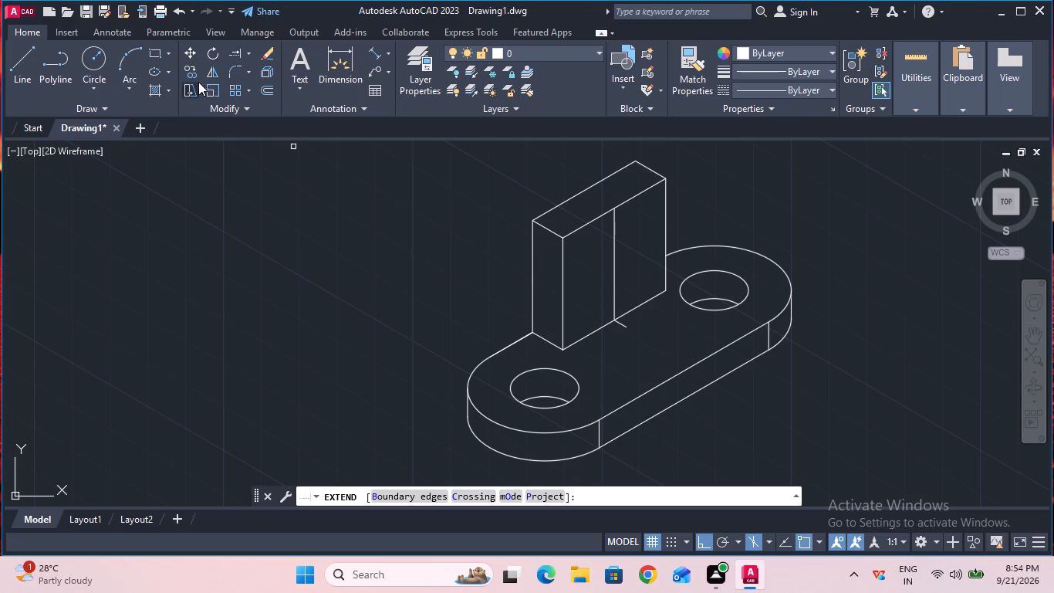
{"action": "left_click", "coordinate": [241, 49]}
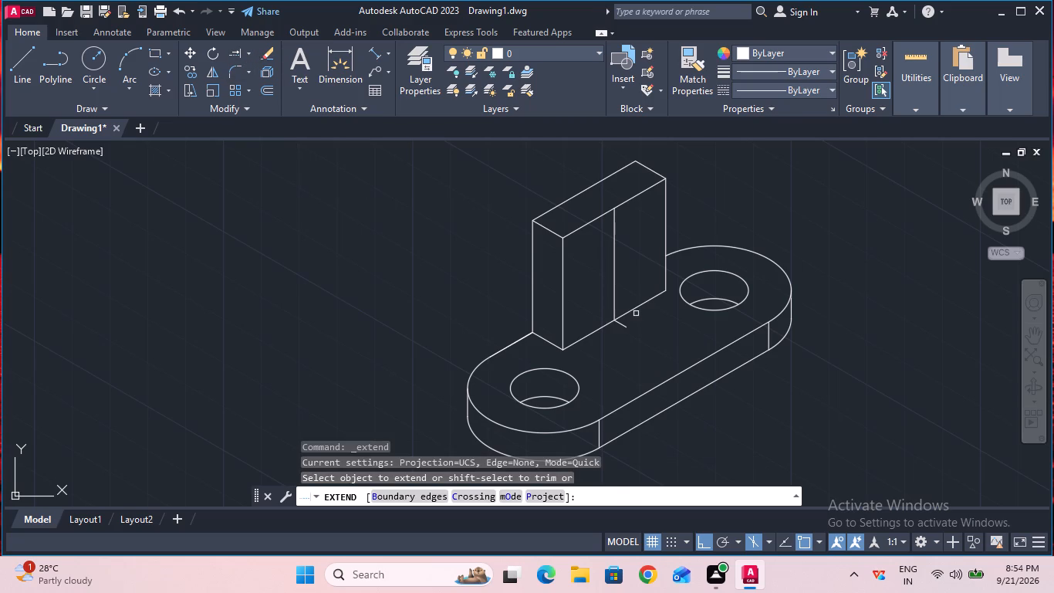
{"action": "left_click", "coordinate": [627, 326]}
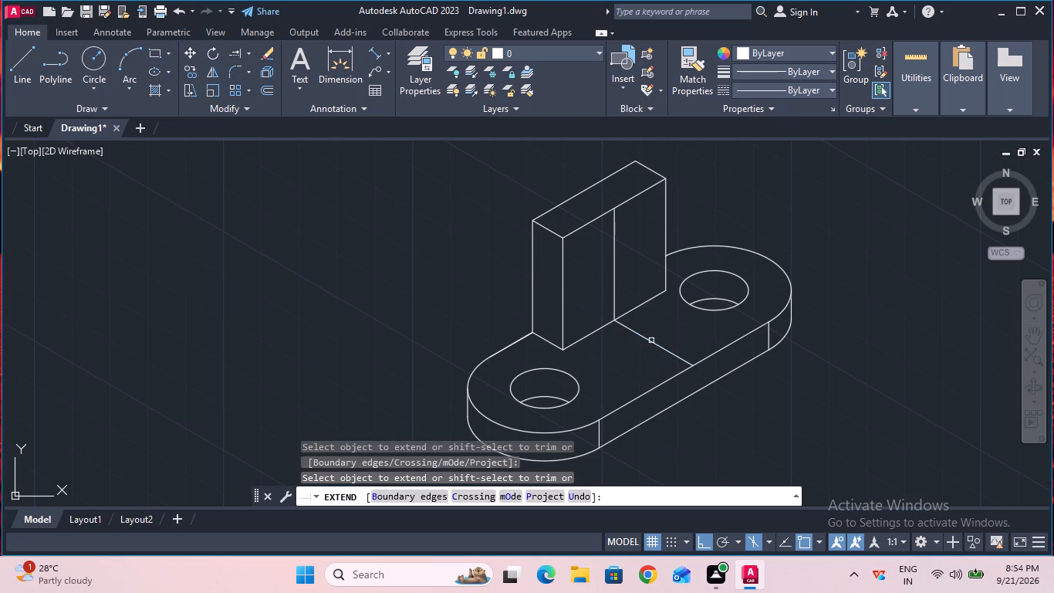
{"action": "key", "text": "Escape"}
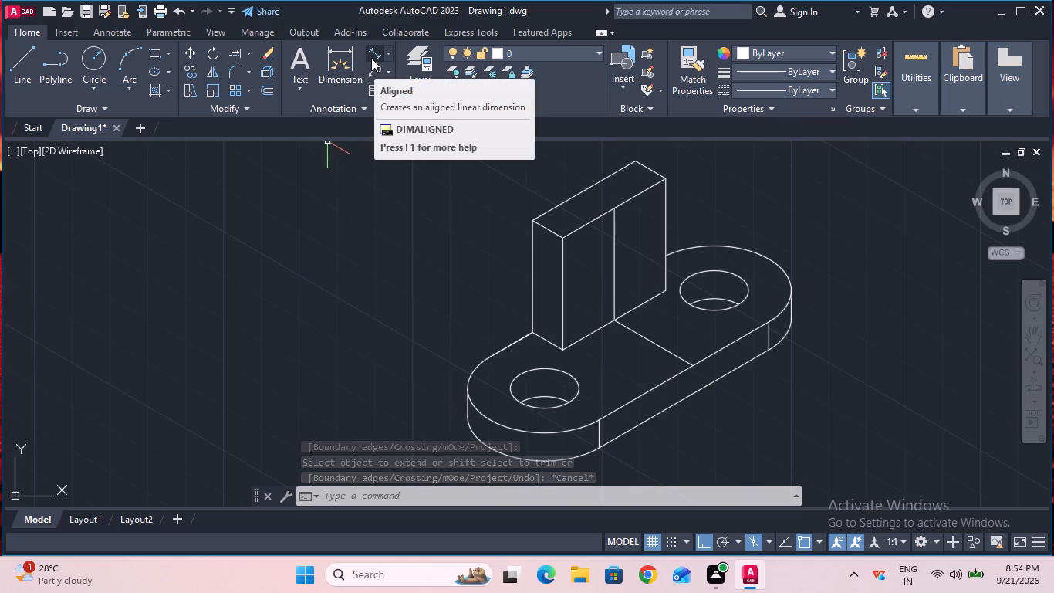
Copy the centre line on the plate's top face 5 mm straight down in the left isoplane.
{"action": "left_click", "coordinate": [196, 74]}
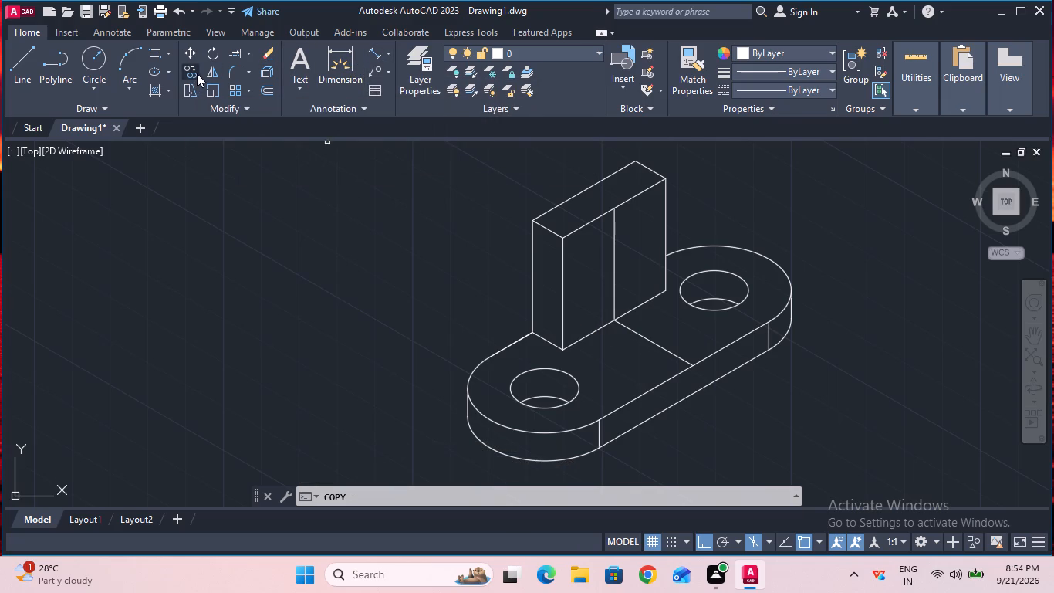
{"action": "left_click", "coordinate": [631, 330]}
{"action": "key", "text": "Return"}
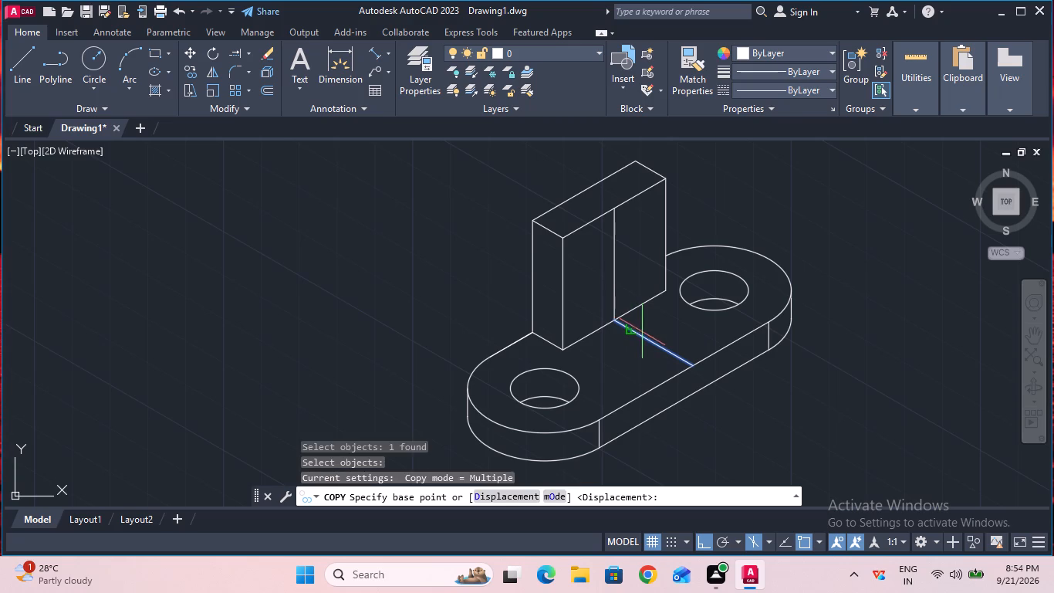
{"action": "left_click", "coordinate": [631, 331]}
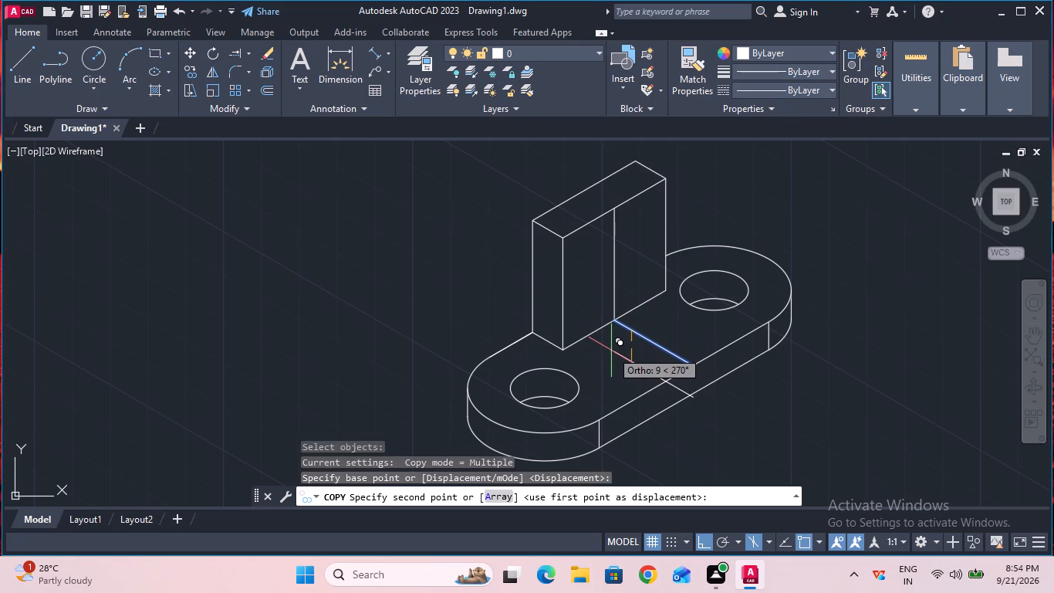
{"action": "key", "text": "5"}
{"action": "key", "text": "Return"}
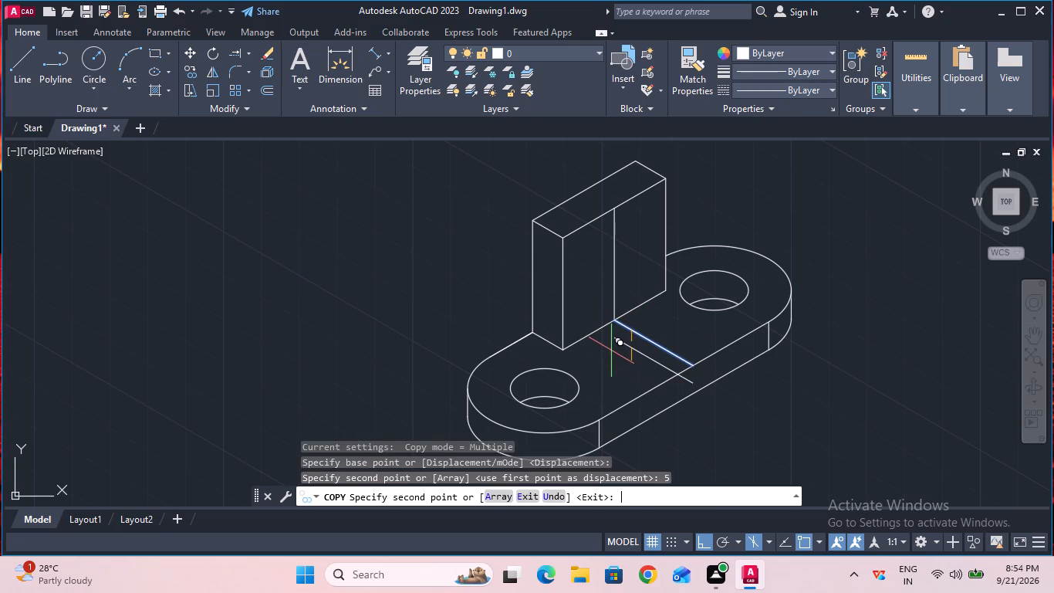
{"action": "key", "text": "Escape"}
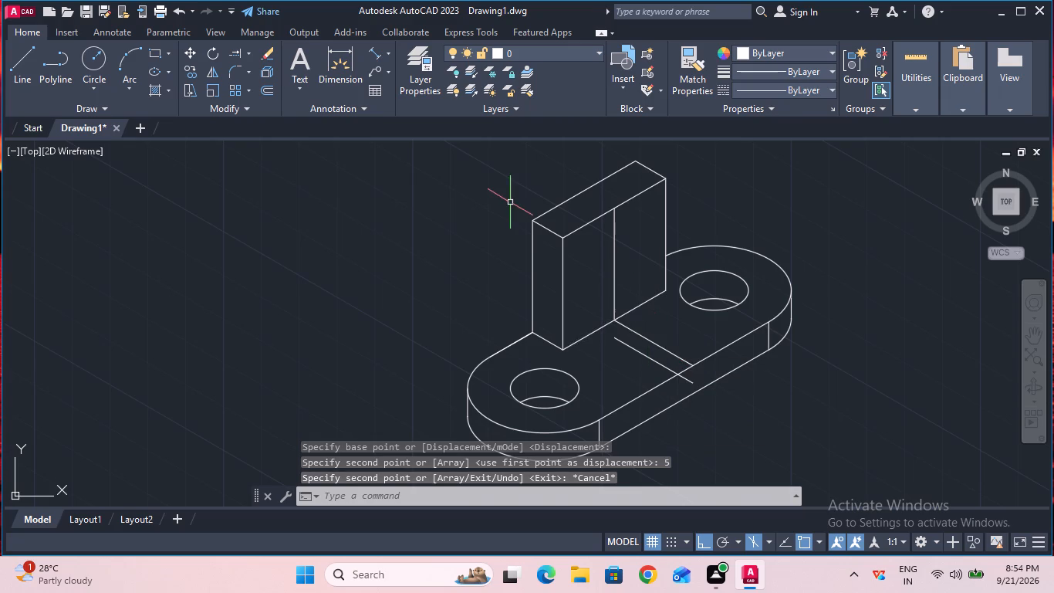
Copy the original plate centre line 5 mm forward along its own 330° direction.
{"action": "left_click", "coordinate": [196, 70]}
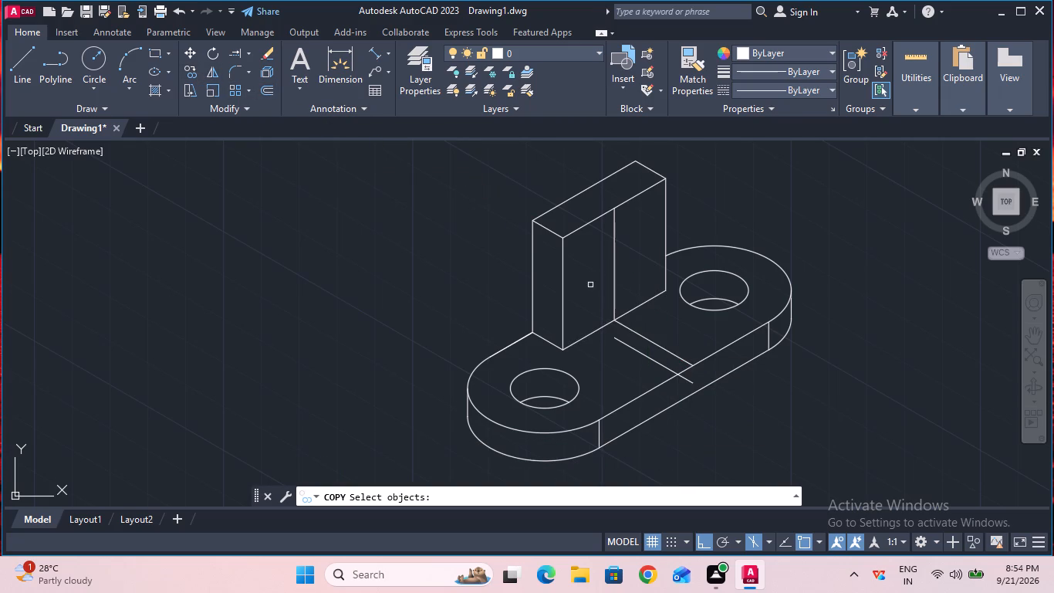
{"action": "left_click", "coordinate": [659, 344]}
{"action": "key", "text": "Return"}
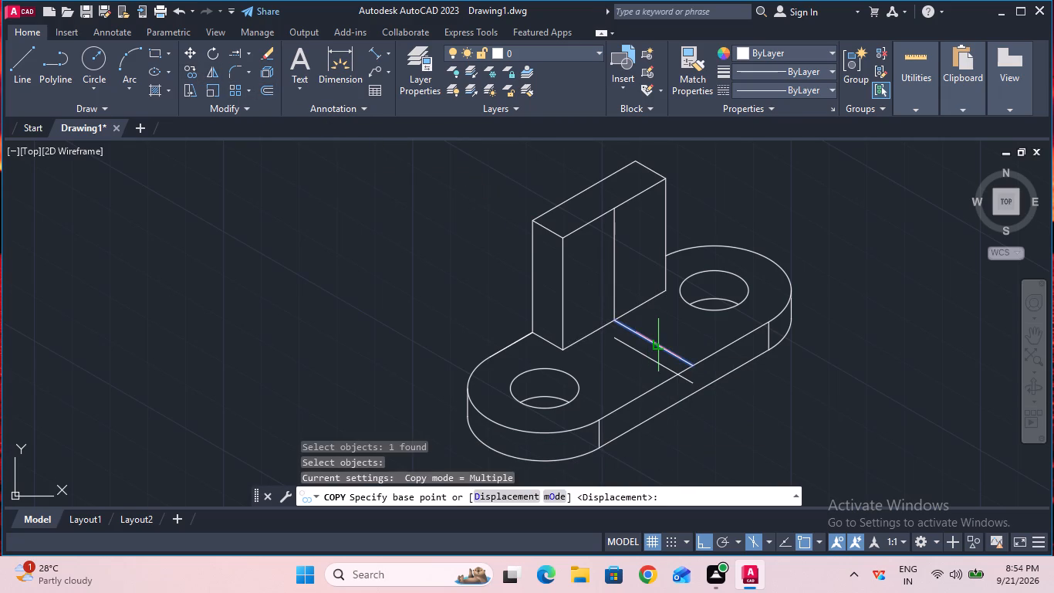
{"action": "left_click", "coordinate": [659, 344]}
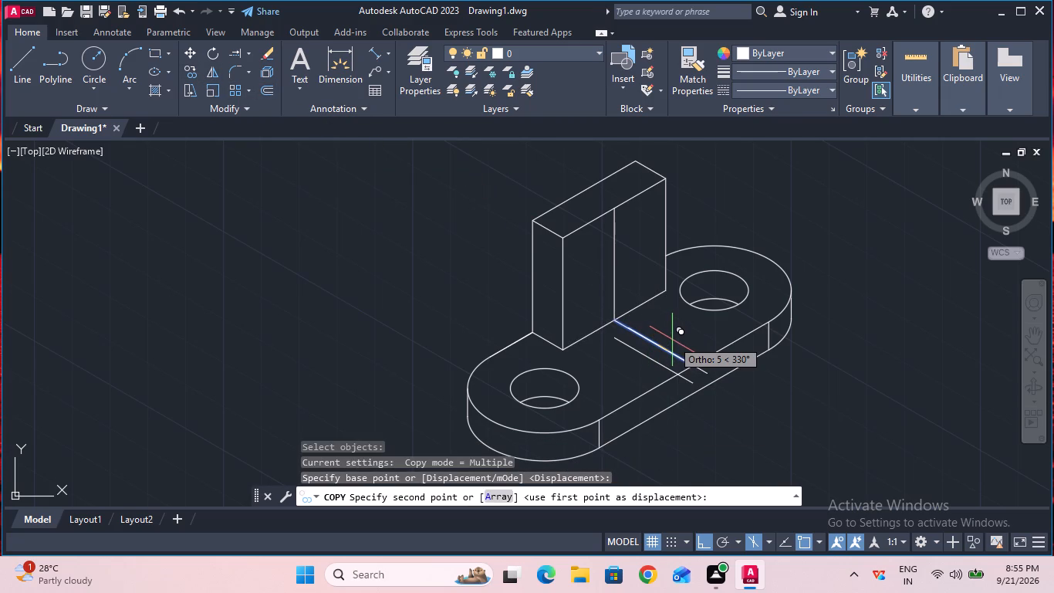
{"action": "key", "text": "5"}
{"action": "key", "text": "Return"}
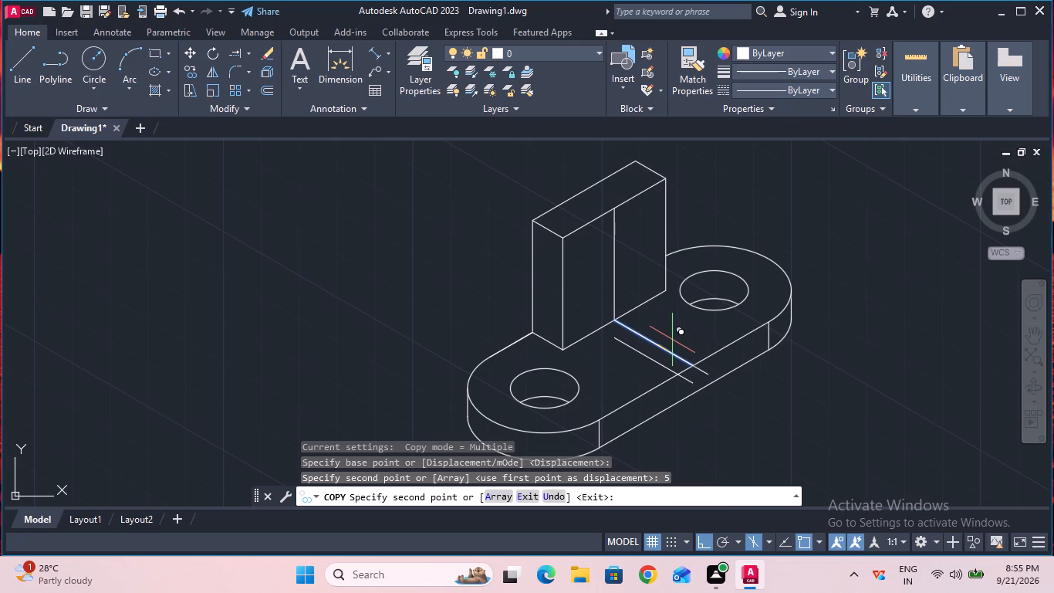
{"action": "key", "text": "Escape"}
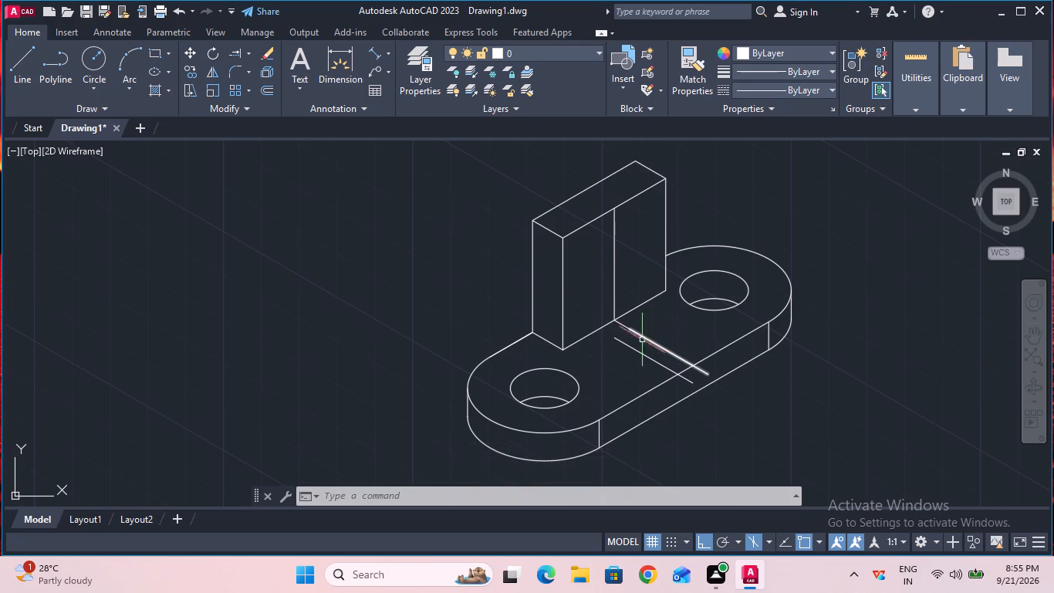
Copy the forward-shifted centre line 5 mm along the 30° direction in the top isoplane, toward the far hole.
{"action": "left_click", "coordinate": [197, 66]}
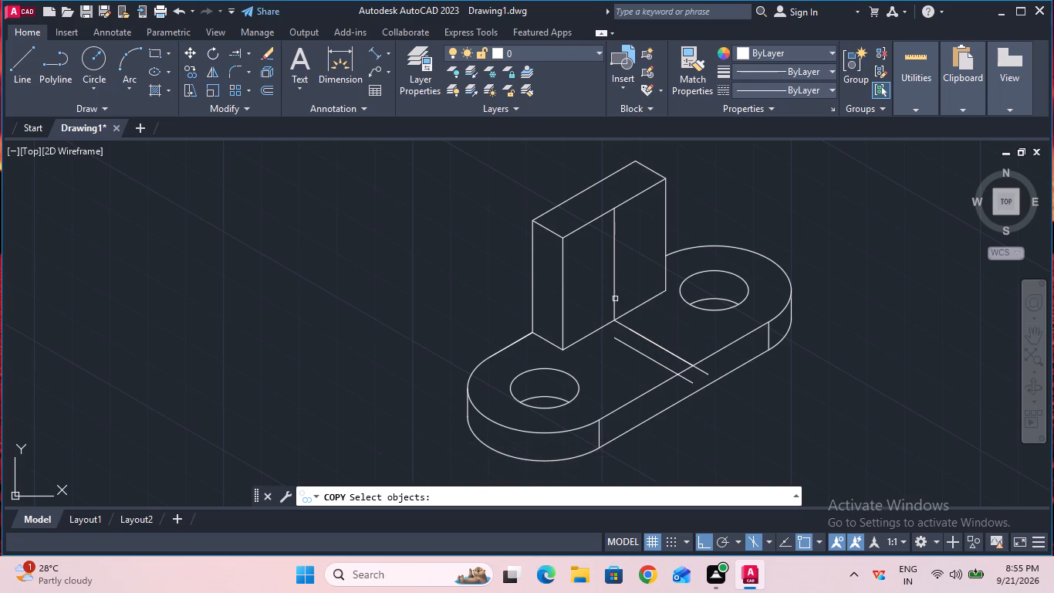
{"action": "left_click", "coordinate": [646, 338]}
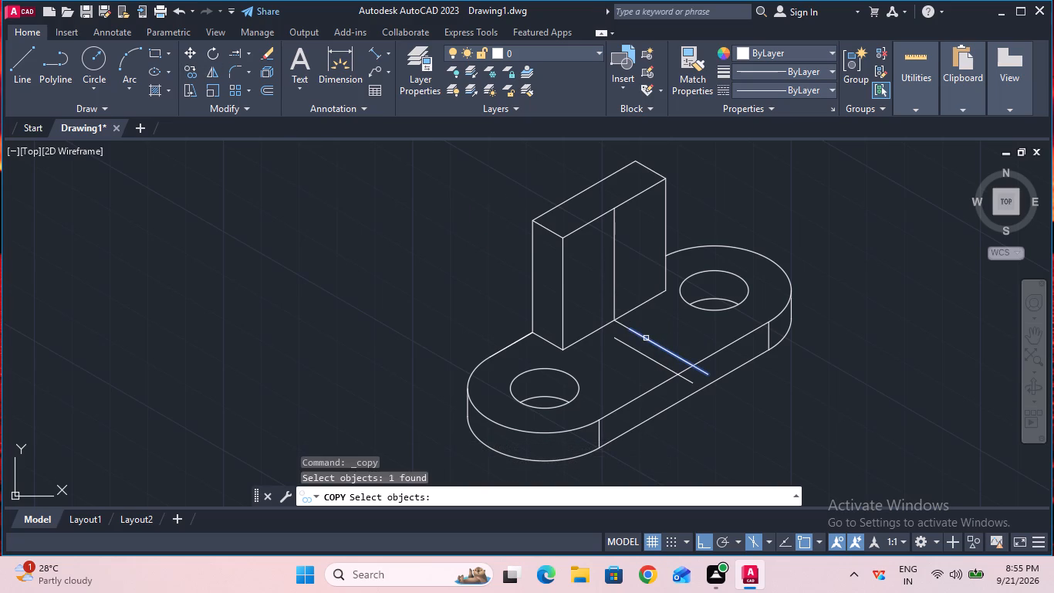
{"action": "key", "text": "Return"}
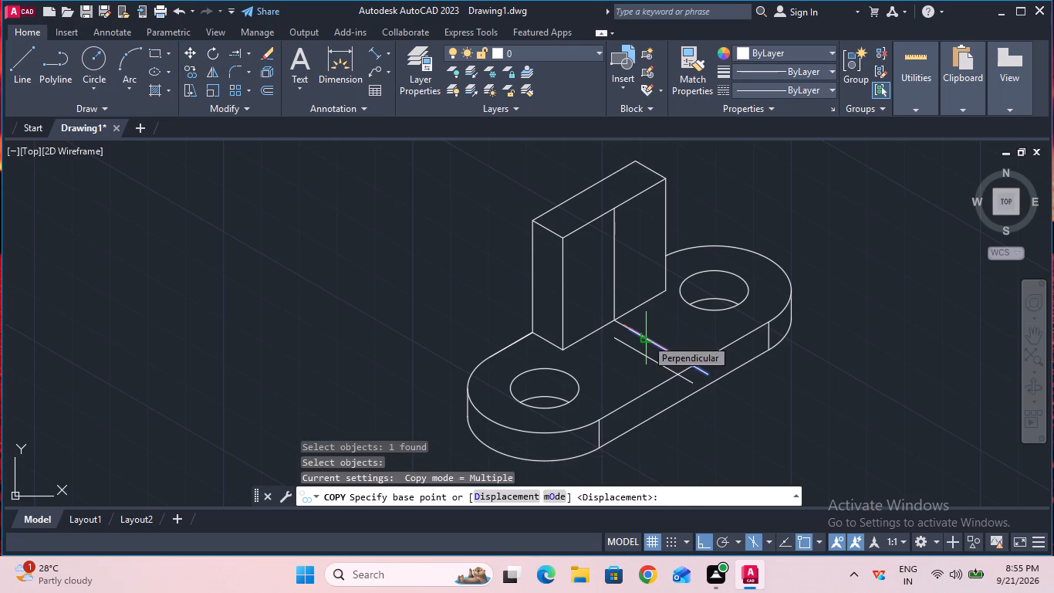
{"action": "left_click", "coordinate": [646, 338]}
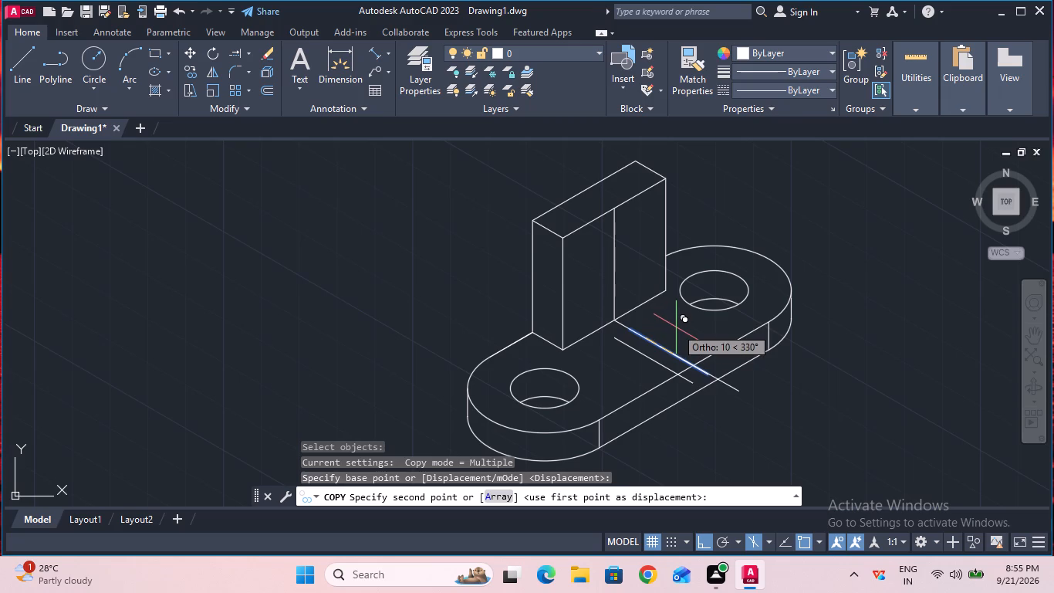
{"action": "key", "text": "F5"}
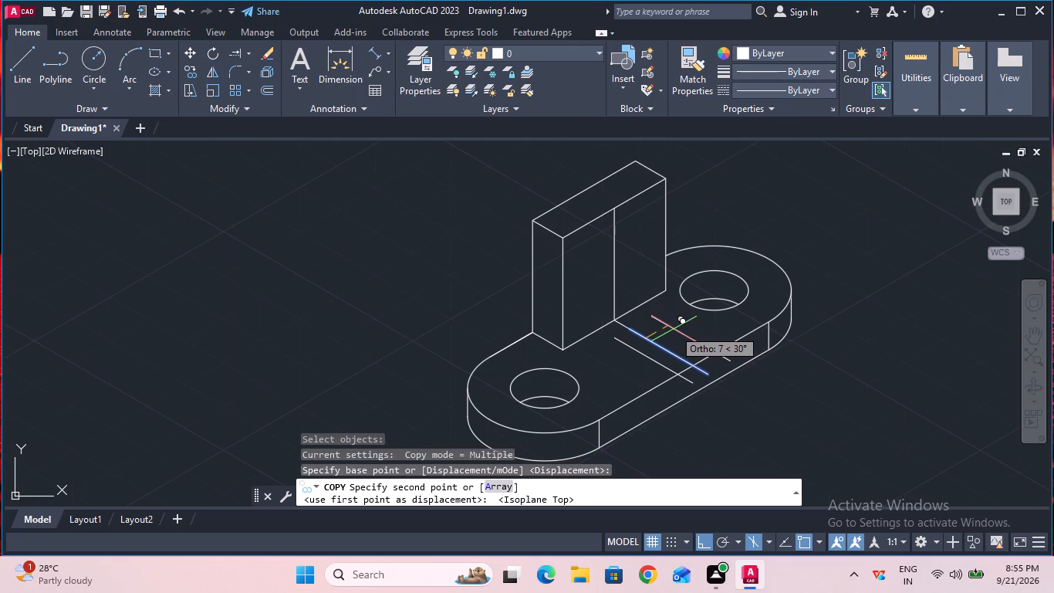
{"action": "key", "text": "5"}
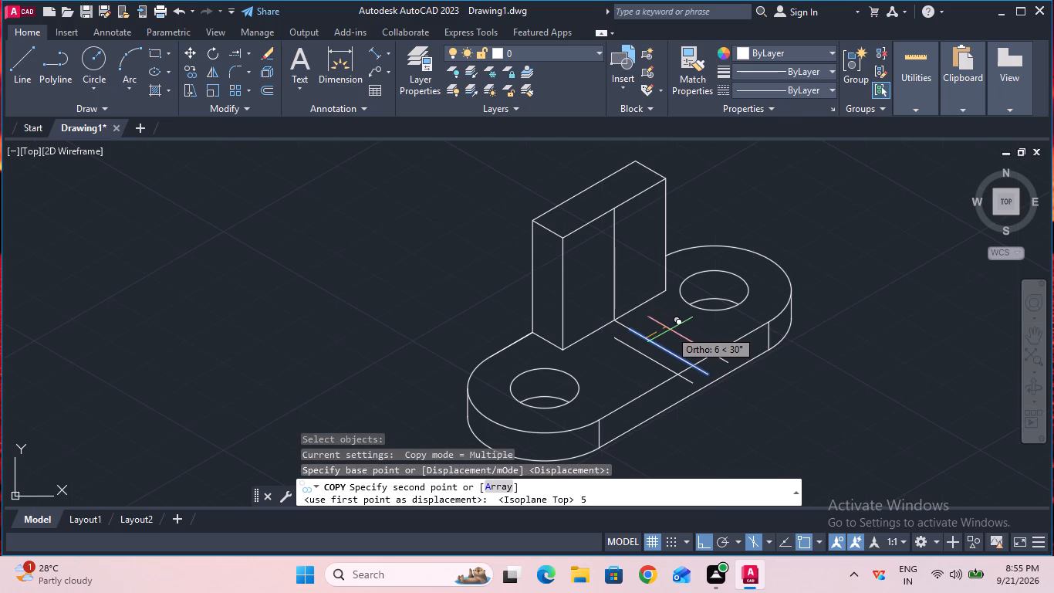
{"action": "key", "text": "Return"}
{"action": "key", "text": "Escape"}
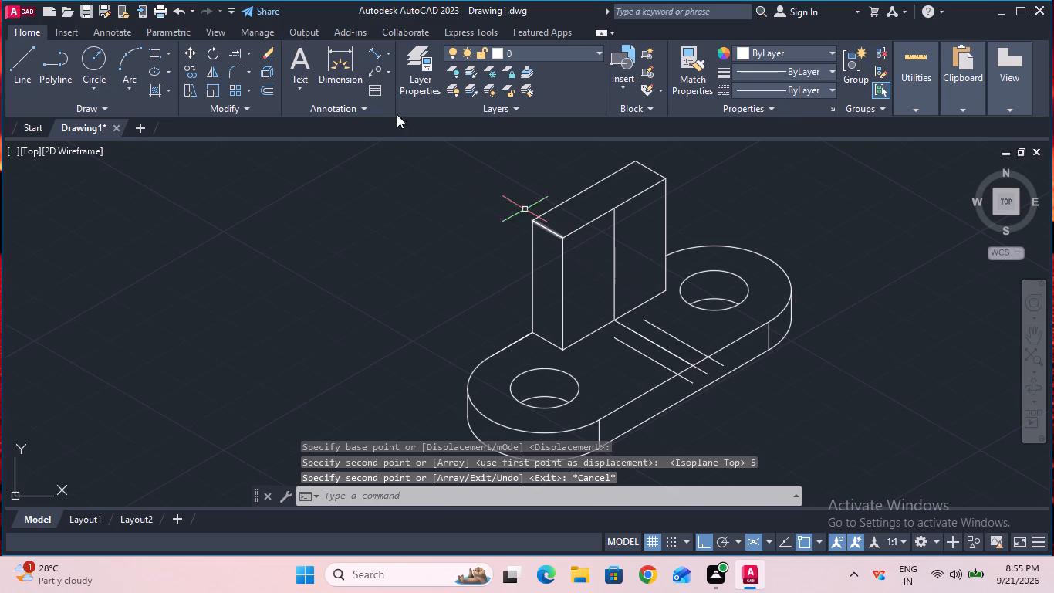
Trim the three copied lines where they overhang the front straight edge of the plate's top face.
{"action": "left_click", "coordinate": [245, 54]}
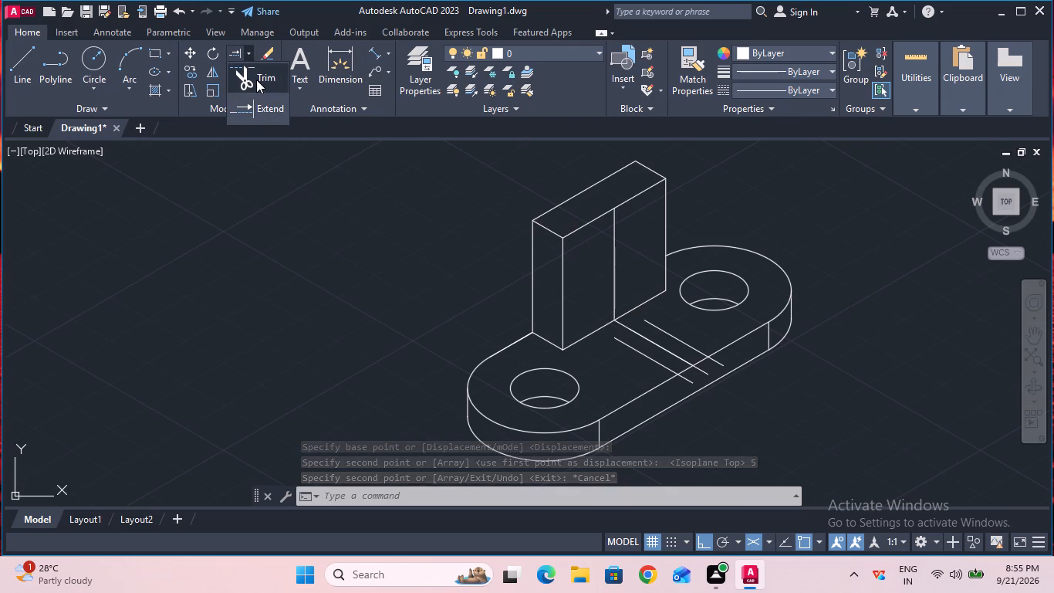
{"action": "left_click", "coordinate": [257, 80]}
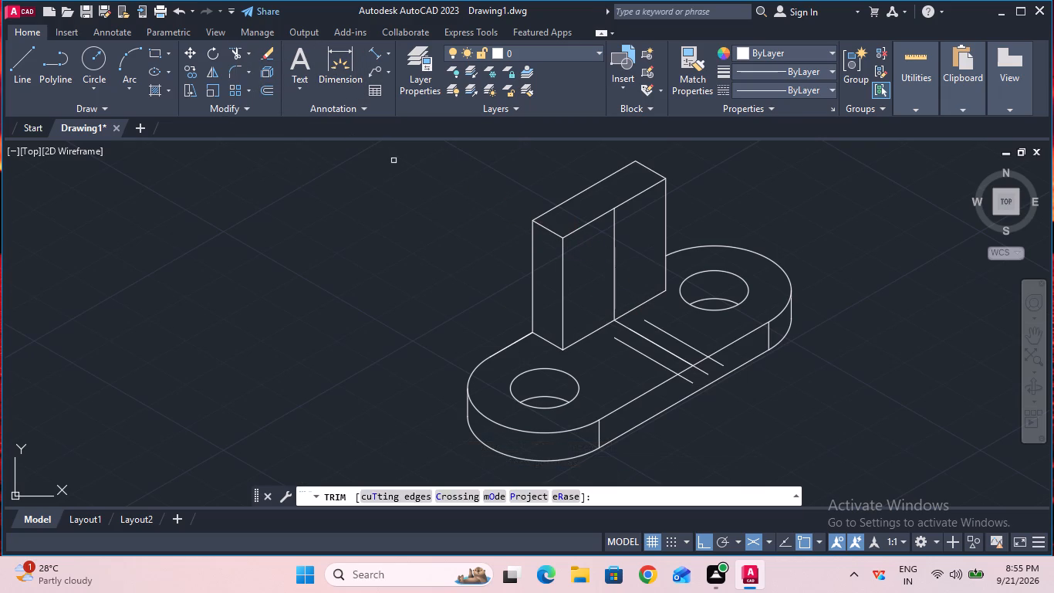
{"action": "left_click", "coordinate": [689, 381]}
{"action": "left_click", "coordinate": [700, 371]}
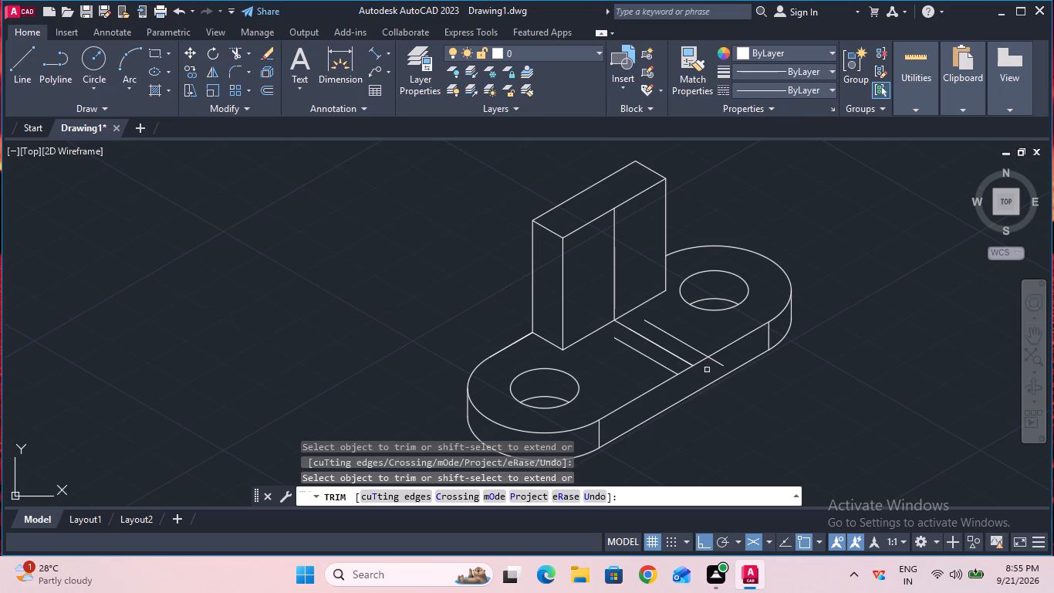
{"action": "left_click", "coordinate": [719, 367]}
{"action": "key", "text": "Escape"}
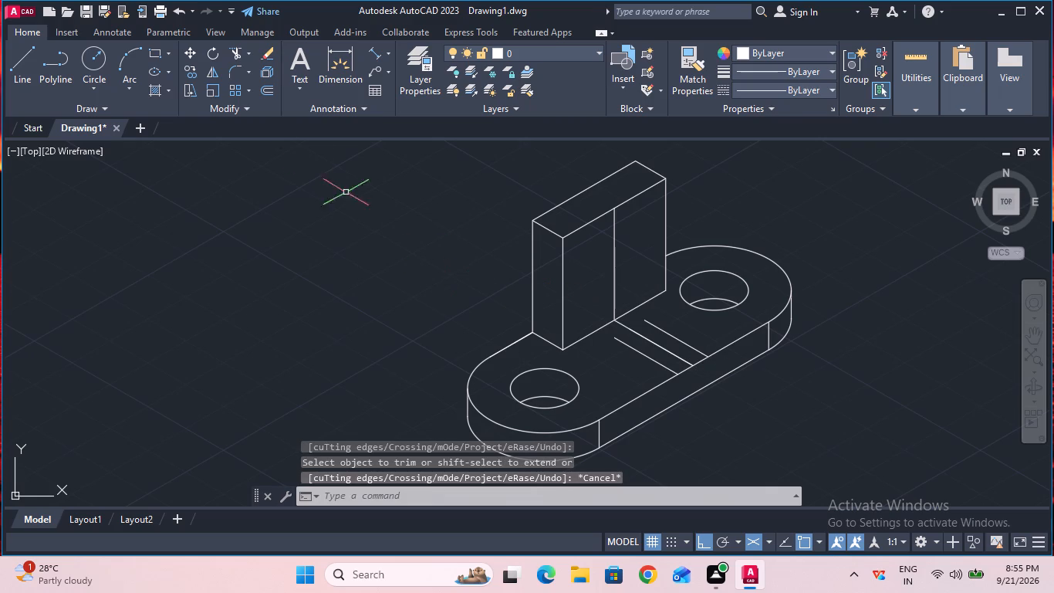
Extend the two outer rib lines on the plate back to the upright's front base edge.
{"action": "left_click", "coordinate": [250, 58]}
{"action": "left_click", "coordinate": [259, 106]}
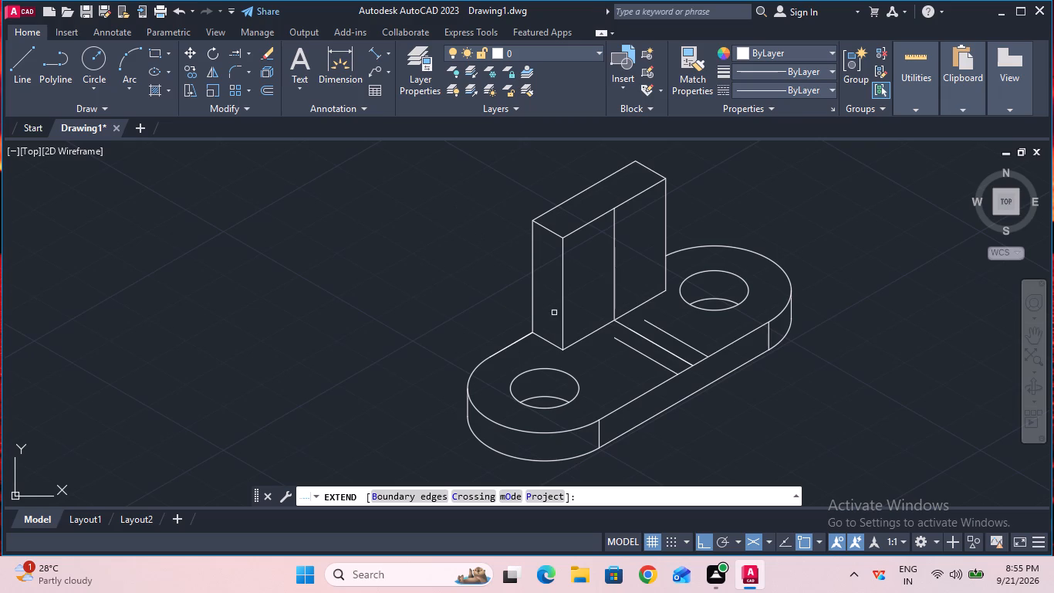
{"action": "left_click", "coordinate": [619, 340]}
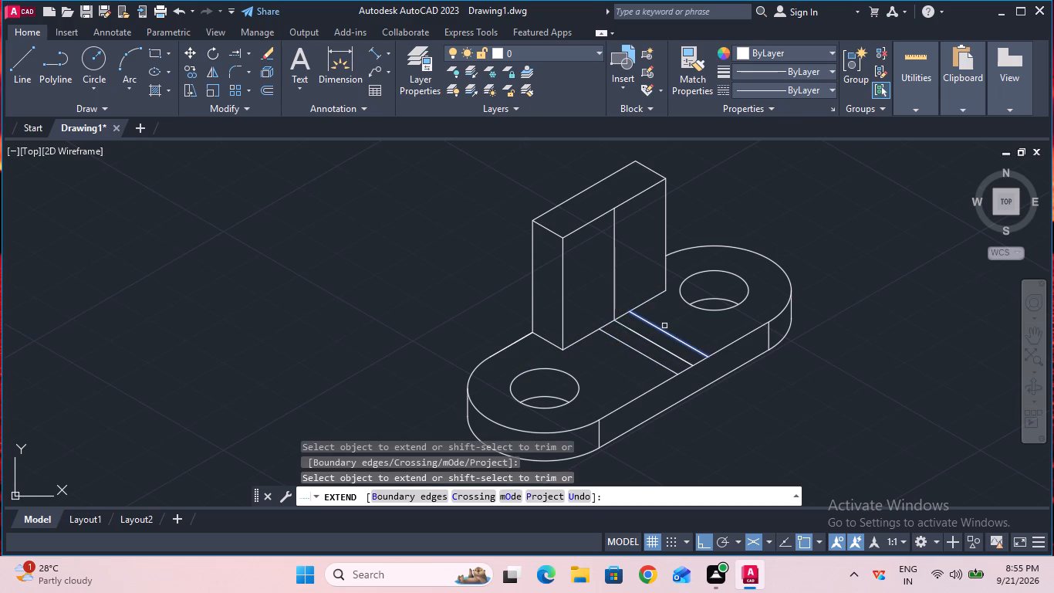
{"action": "left_click", "coordinate": [660, 328]}
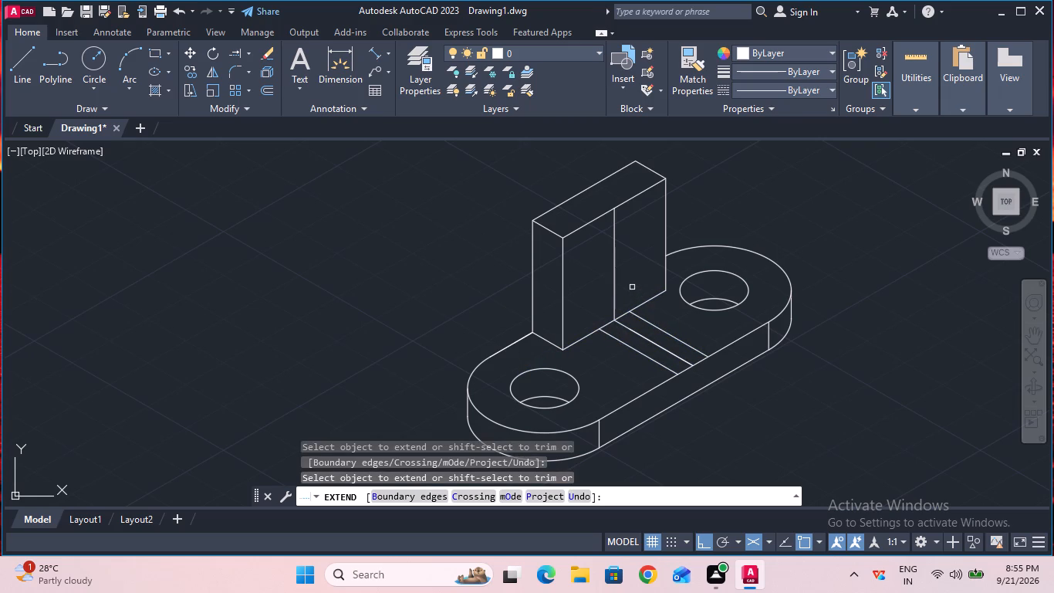
{"action": "key", "text": "Escape"}
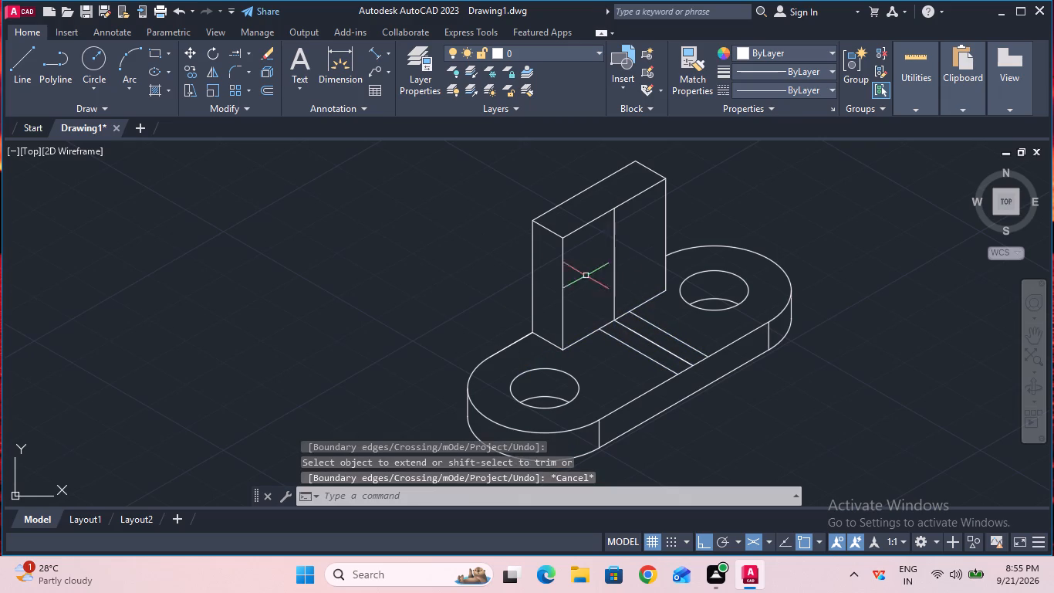
Draw a 25 mm vertical line up the upright's front face from the left rib line's rear end, in the right isoplane.
{"action": "left_click", "coordinate": [18, 59]}
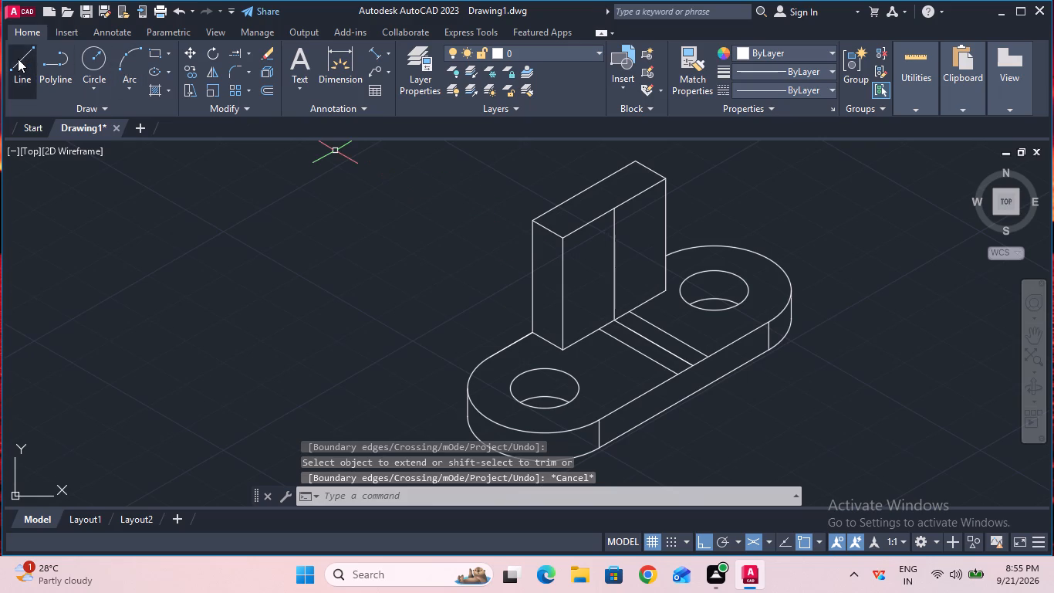
{"action": "left_click", "coordinate": [600, 327]}
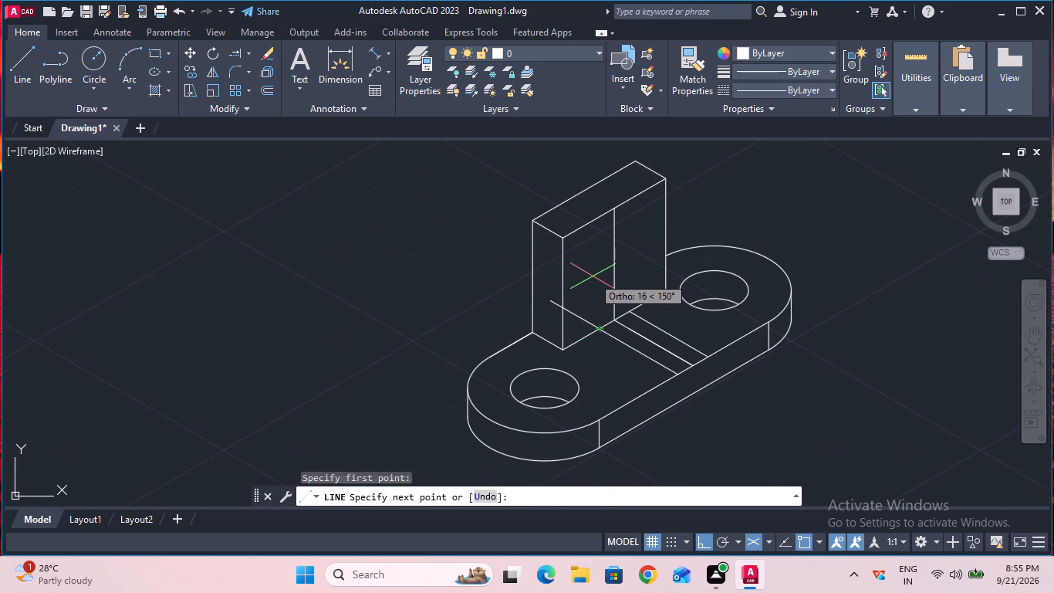
{"action": "key", "text": "F5"}
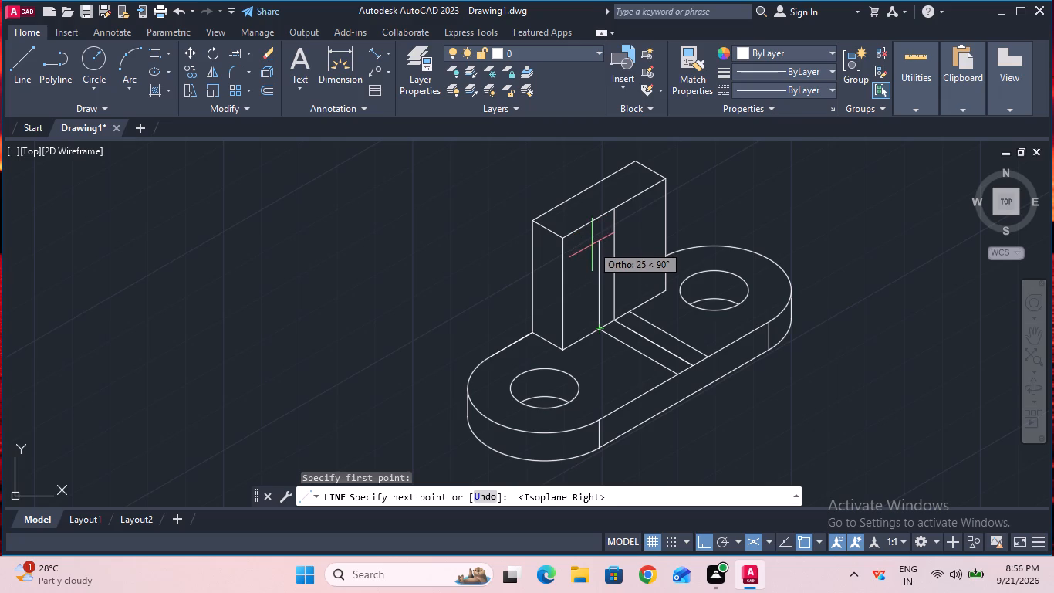
{"action": "type", "text": "25"}
{"action": "key", "text": "Return"}
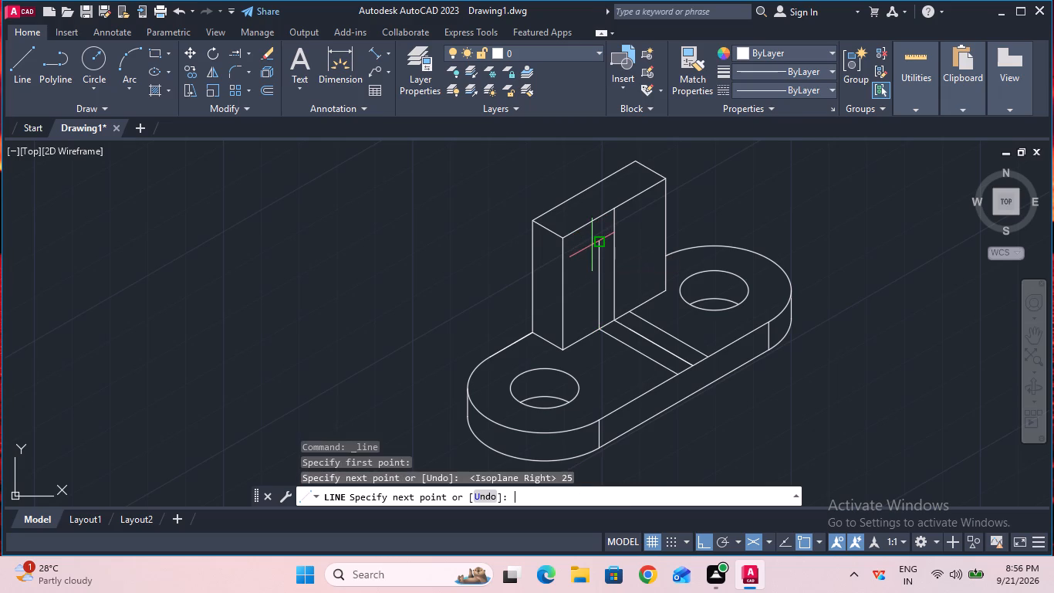
{"action": "key", "text": "Escape"}
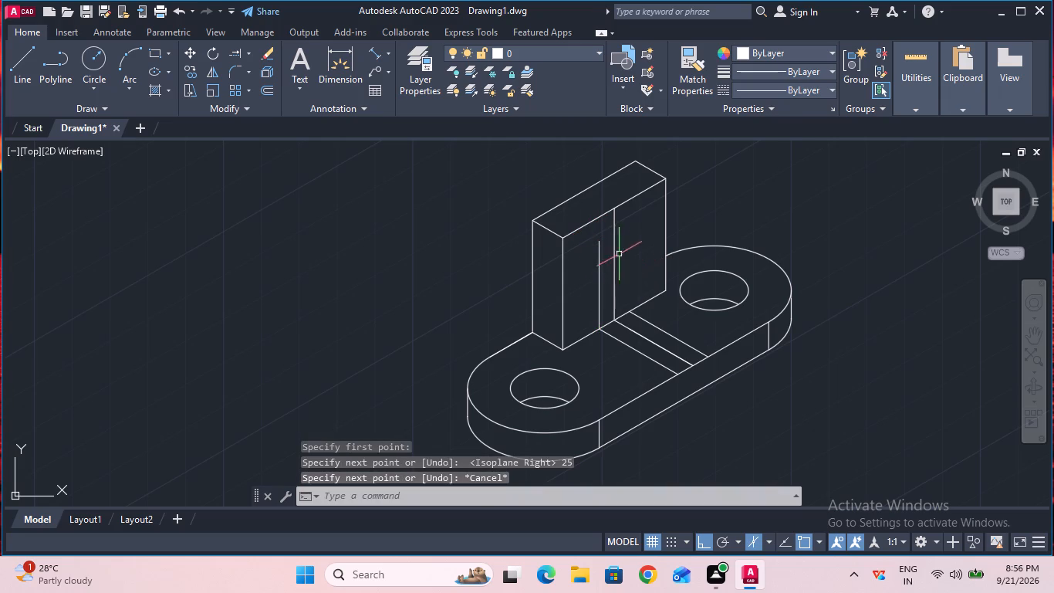
Extend the 25 mm vertical line up to the top edge of the upright's front face.
{"action": "left_click", "coordinate": [239, 50]}
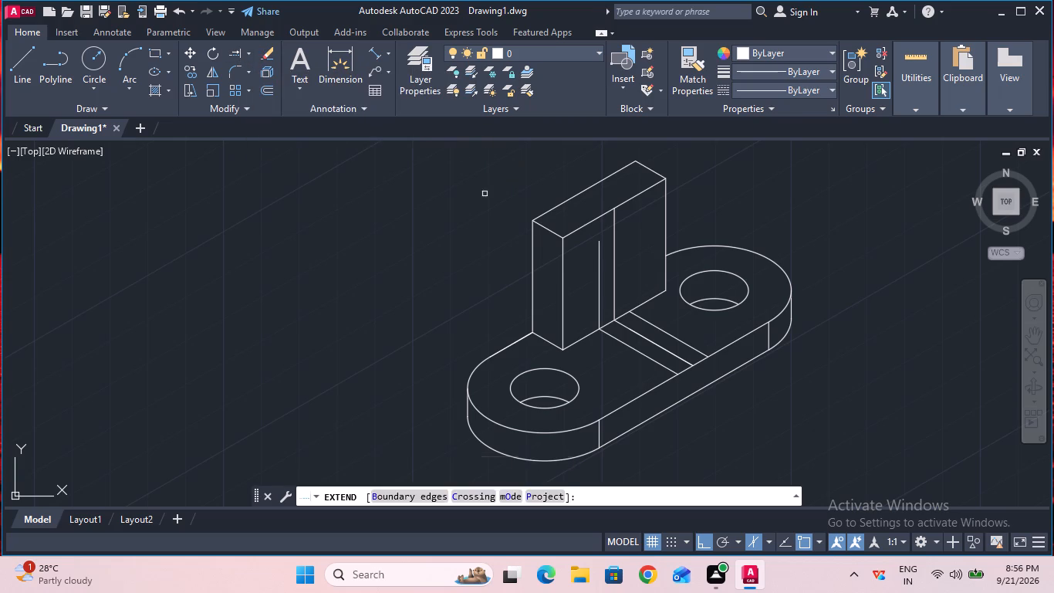
{"action": "left_click", "coordinate": [600, 269]}
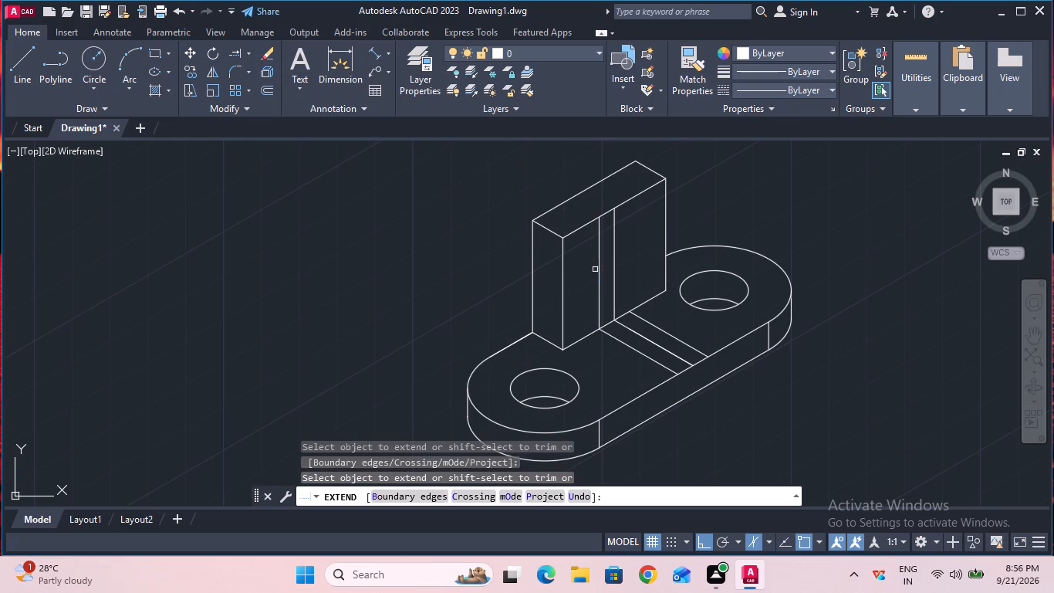
{"action": "key", "text": "Escape"}
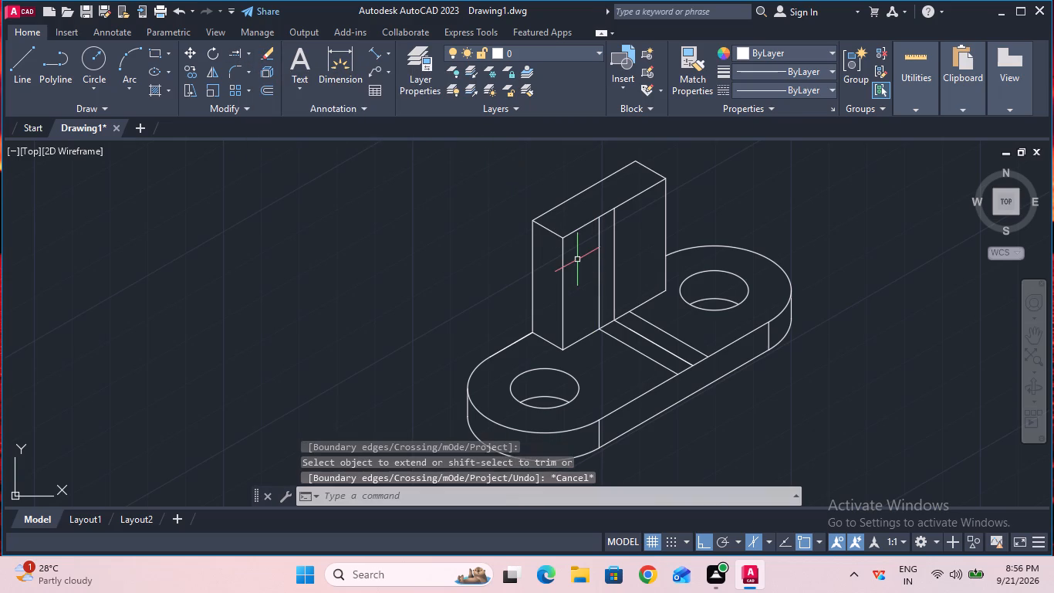
Draw a 25 mm vertical line up the upright's front face from the right rib line's rear end.
{"action": "left_click", "coordinate": [33, 63]}
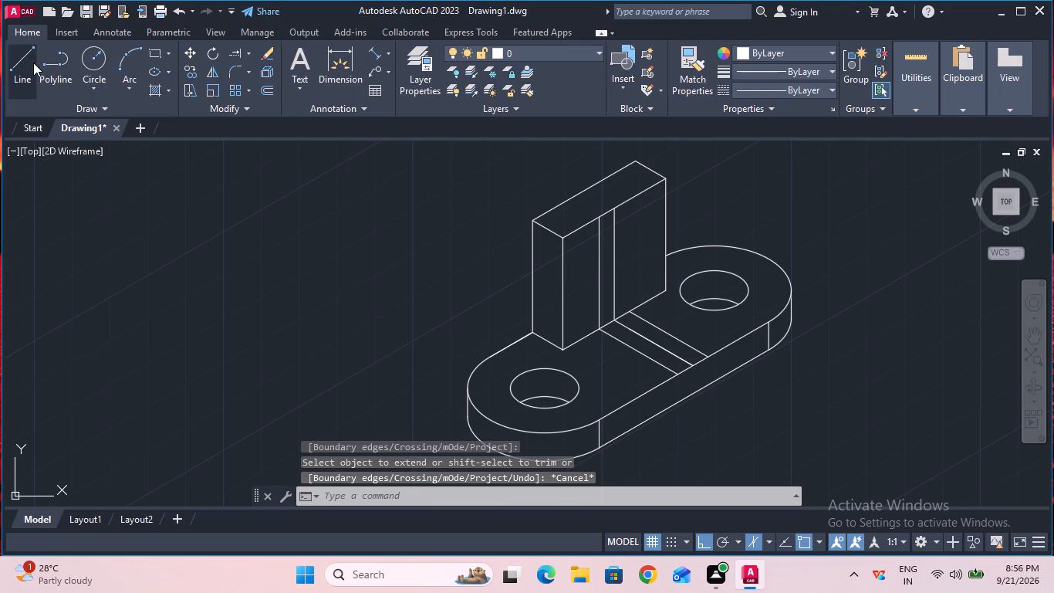
{"action": "left_click", "coordinate": [627, 307]}
{"action": "type", "text": "25"}
{"action": "key", "text": "Return"}
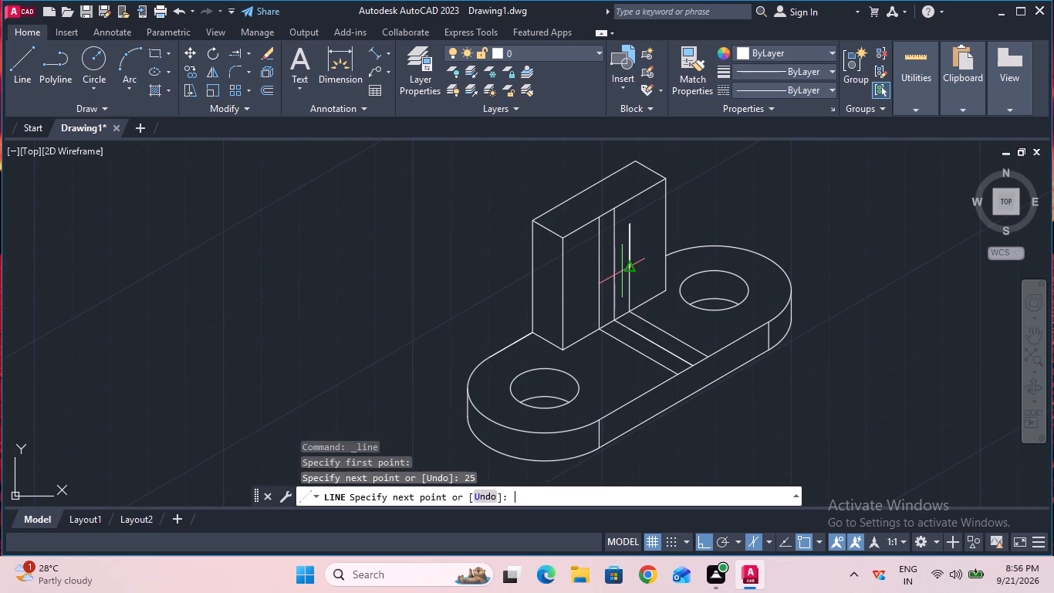
{"action": "key", "text": "Escape"}
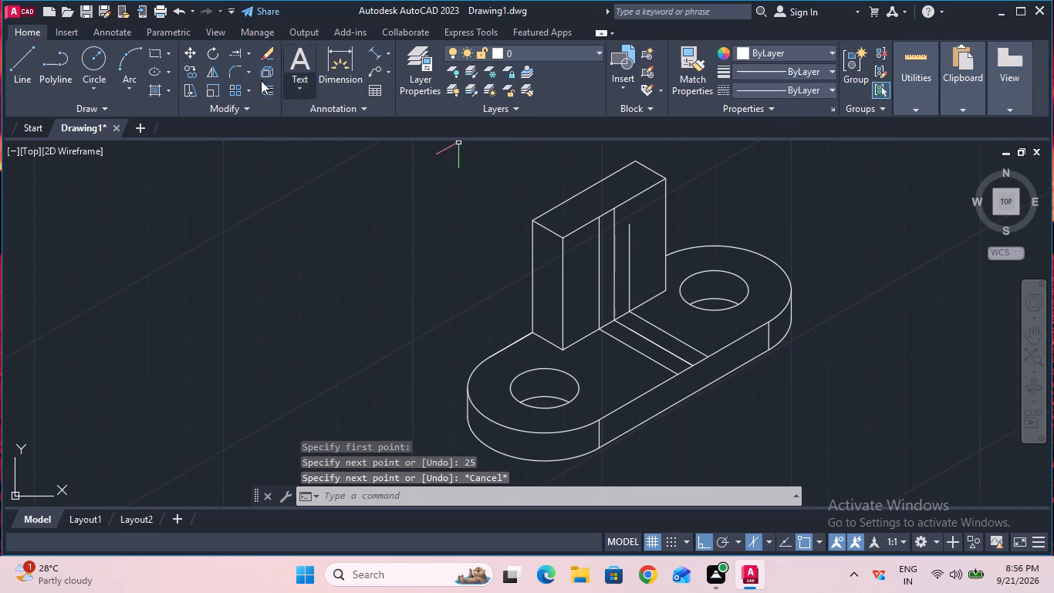
Extend the right 25 mm vertical line up to the top edge of the upright's front face.
{"action": "left_click", "coordinate": [232, 54]}
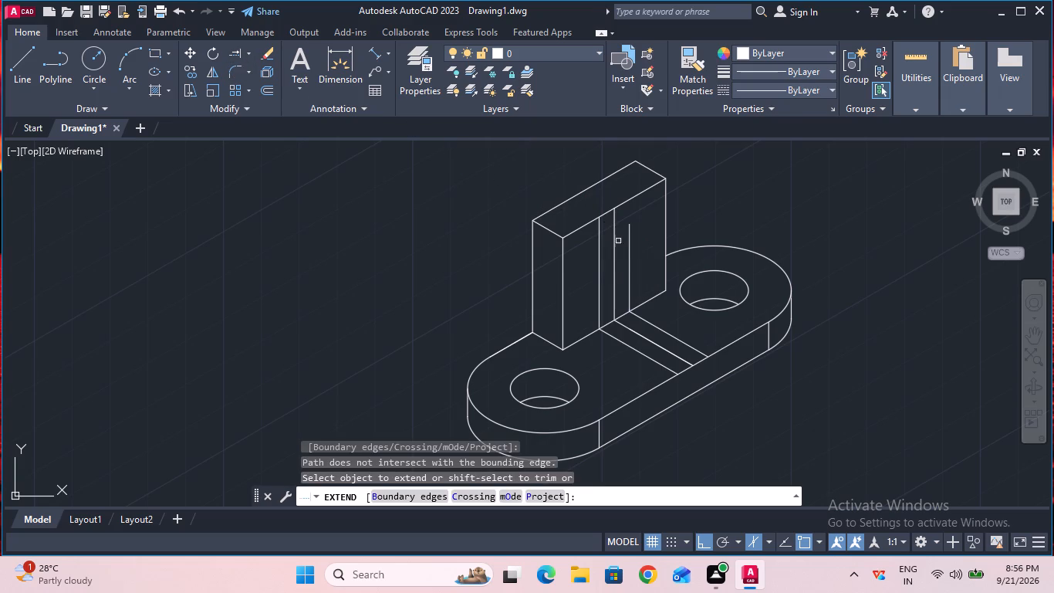
{"action": "left_click", "coordinate": [632, 248]}
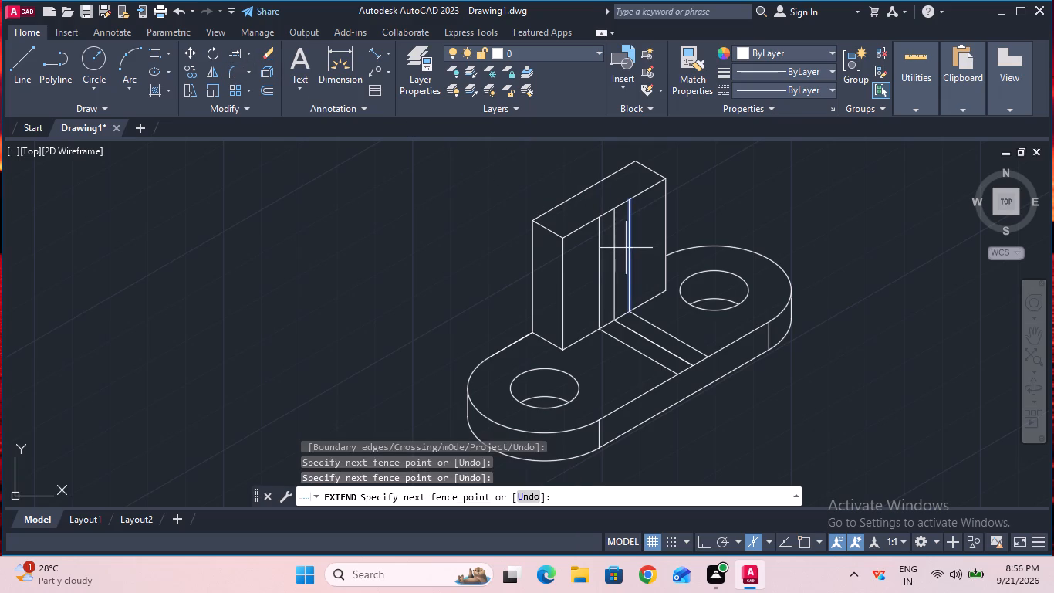
{"action": "left_click", "coordinate": [627, 248]}
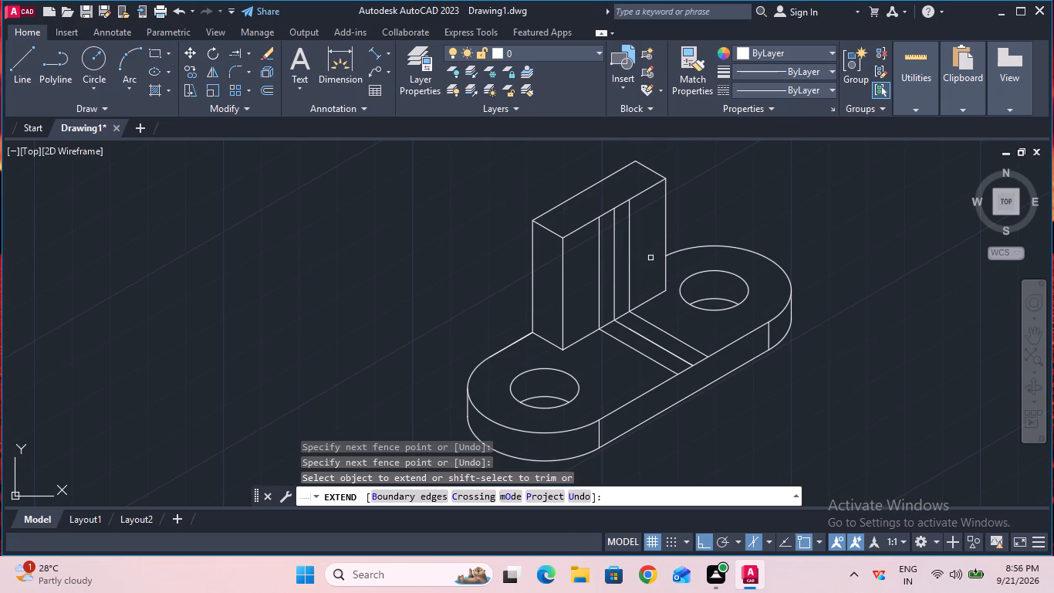
{"action": "key", "text": "Escape"}
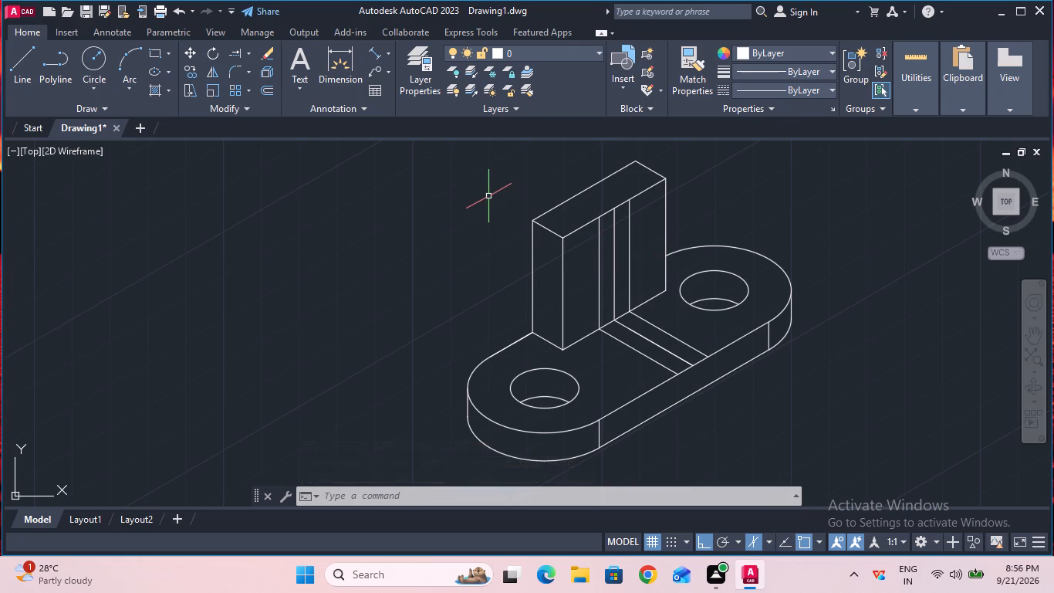
With ortho off, draw the rib's two sloping edges from the outer verticals' top ends to the outer rib lines' front ends on the plate.
{"action": "key", "text": "F8"}
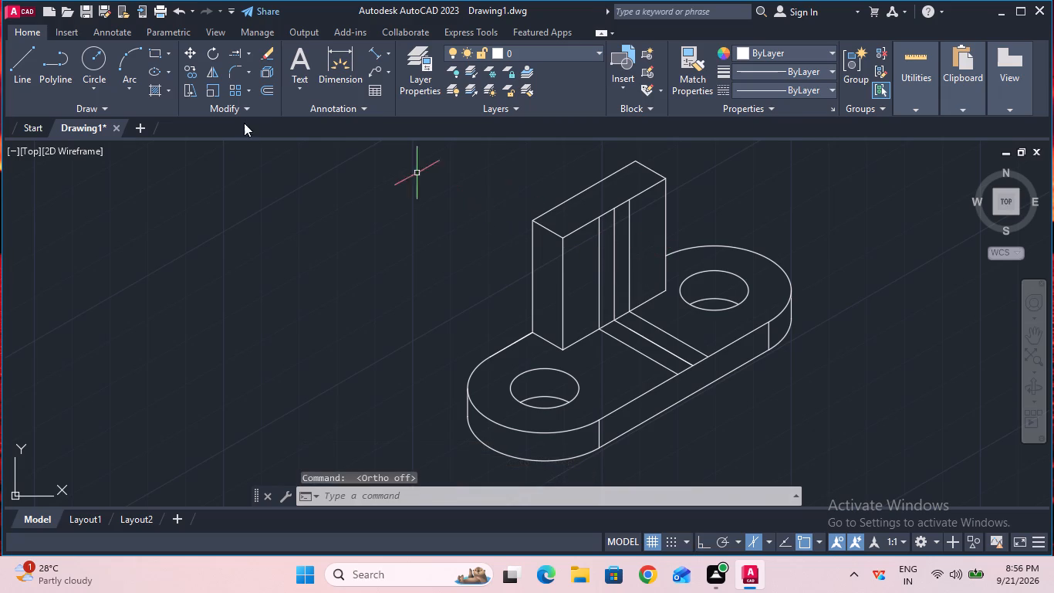
{"action": "left_click", "coordinate": [26, 63]}
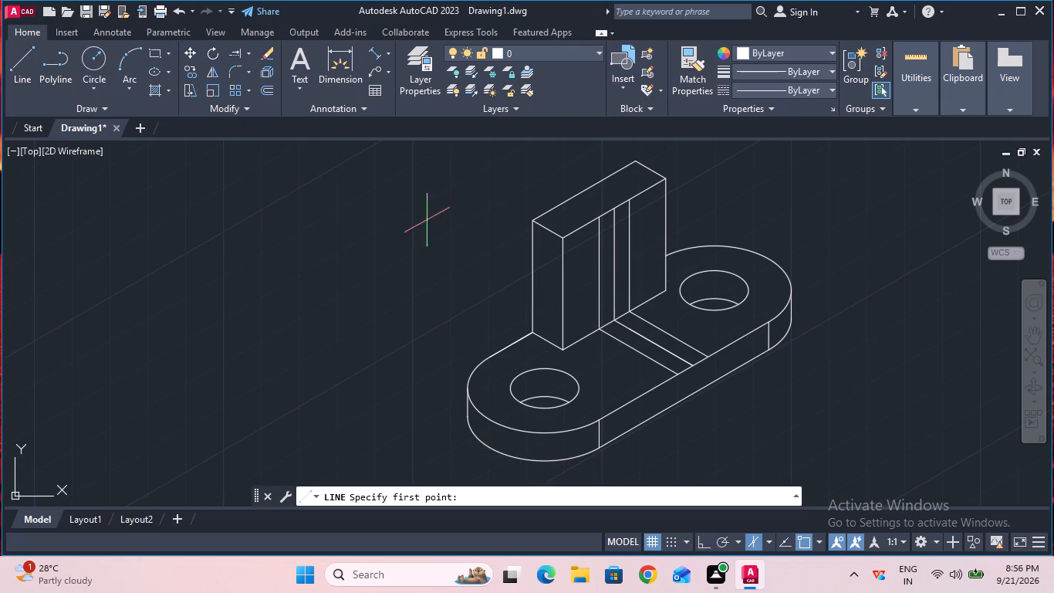
{"action": "left_click", "coordinate": [597, 221]}
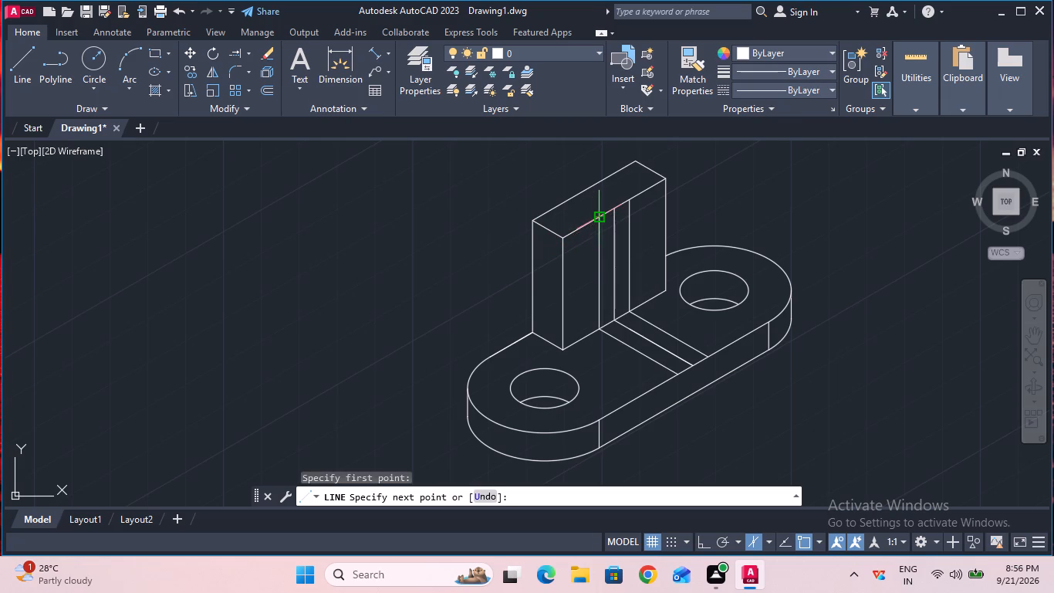
{"action": "left_click", "coordinate": [675, 374]}
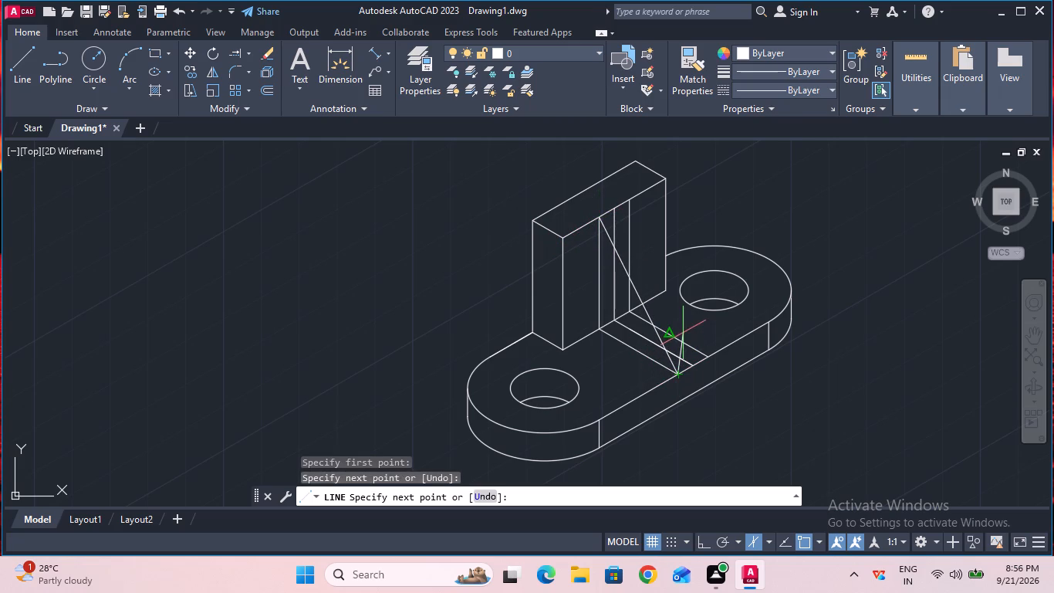
{"action": "key", "text": "Escape"}
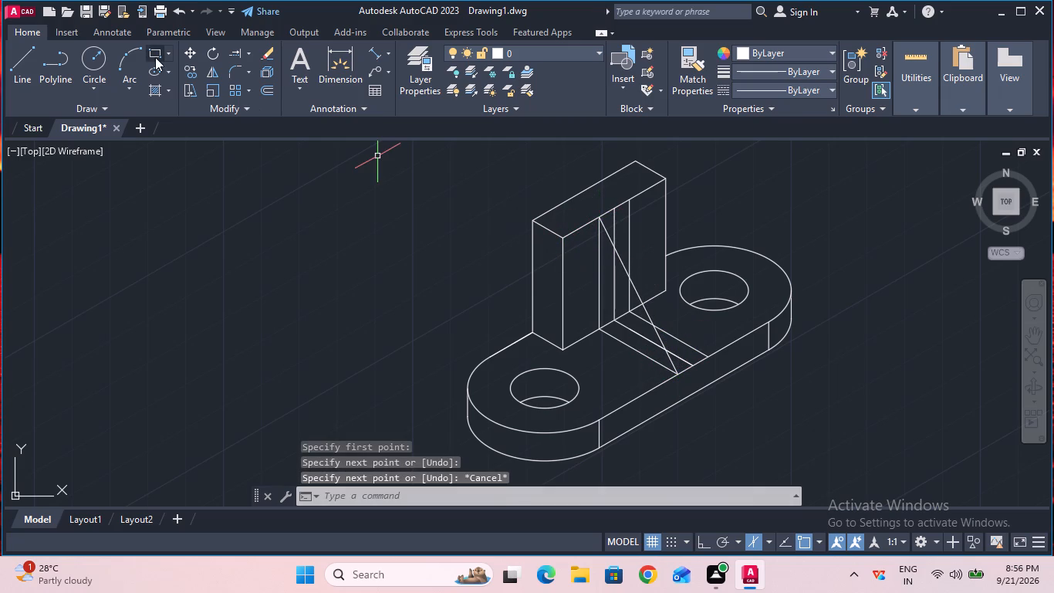
{"action": "left_click", "coordinate": [24, 59]}
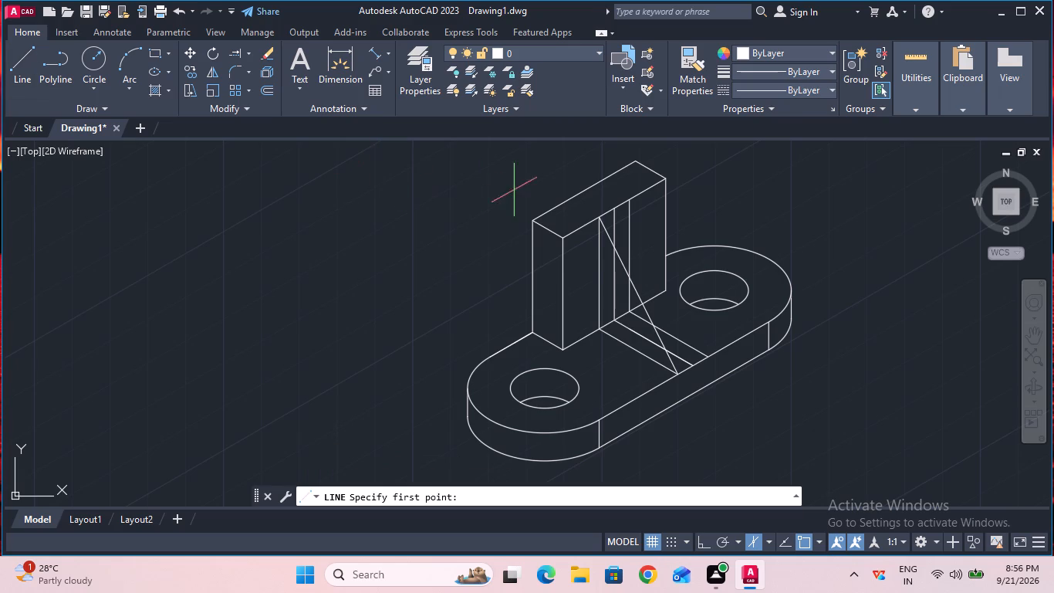
{"action": "left_click", "coordinate": [633, 198]}
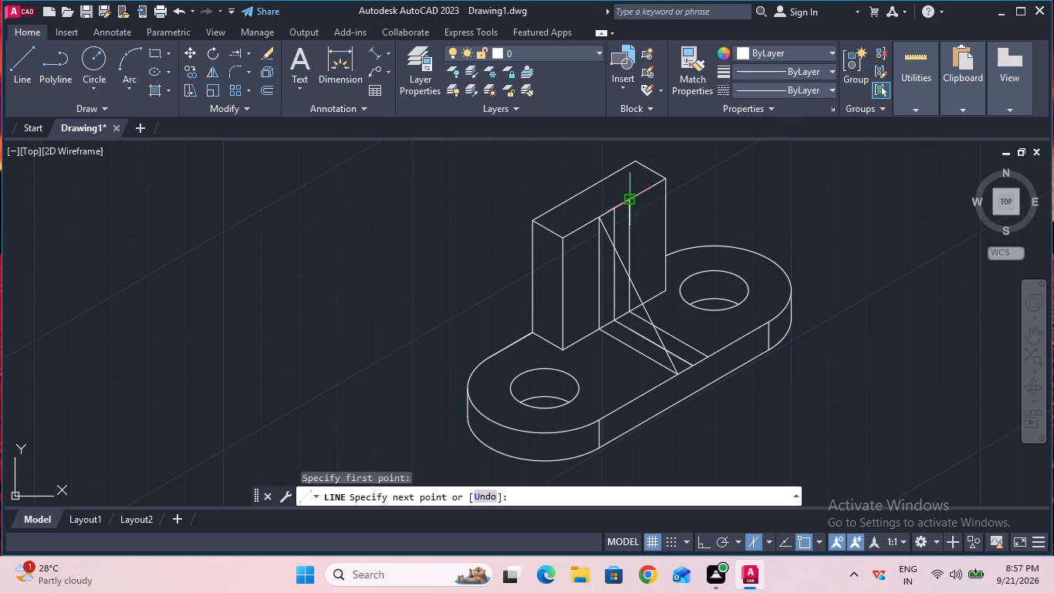
{"action": "left_click", "coordinate": [706, 361]}
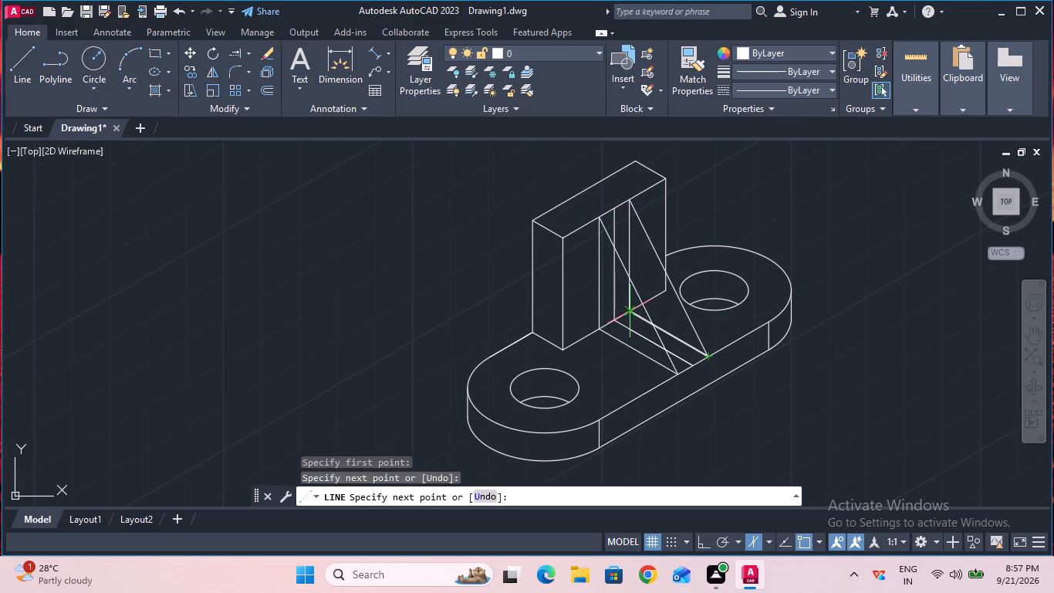
{"action": "key", "text": "Escape"}
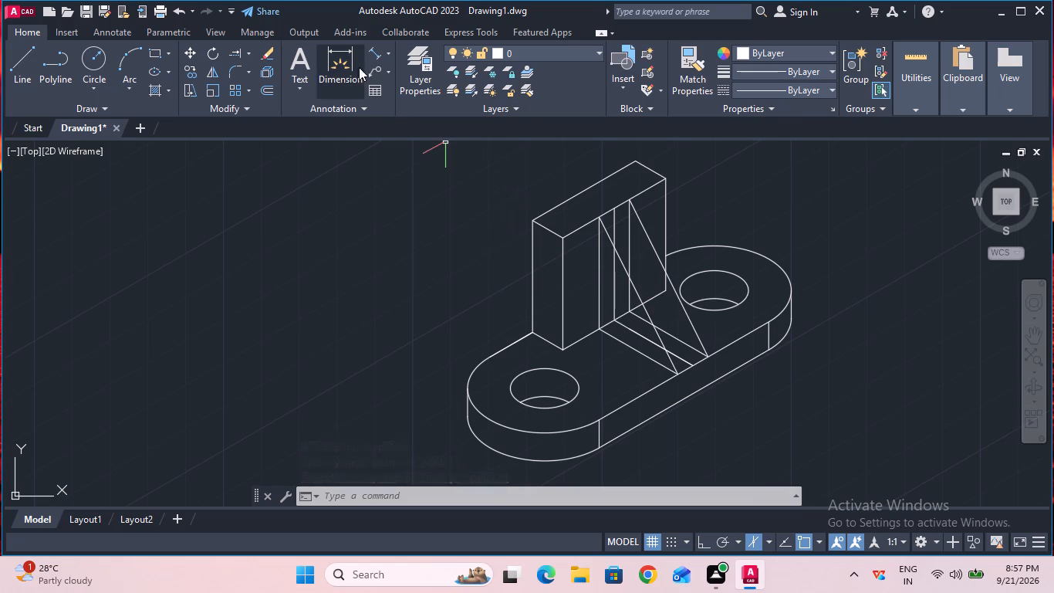
Trim the inner verticals, upright base and side edges, and plate lines where the rib's sloping face hides them.
{"action": "left_click", "coordinate": [252, 50]}
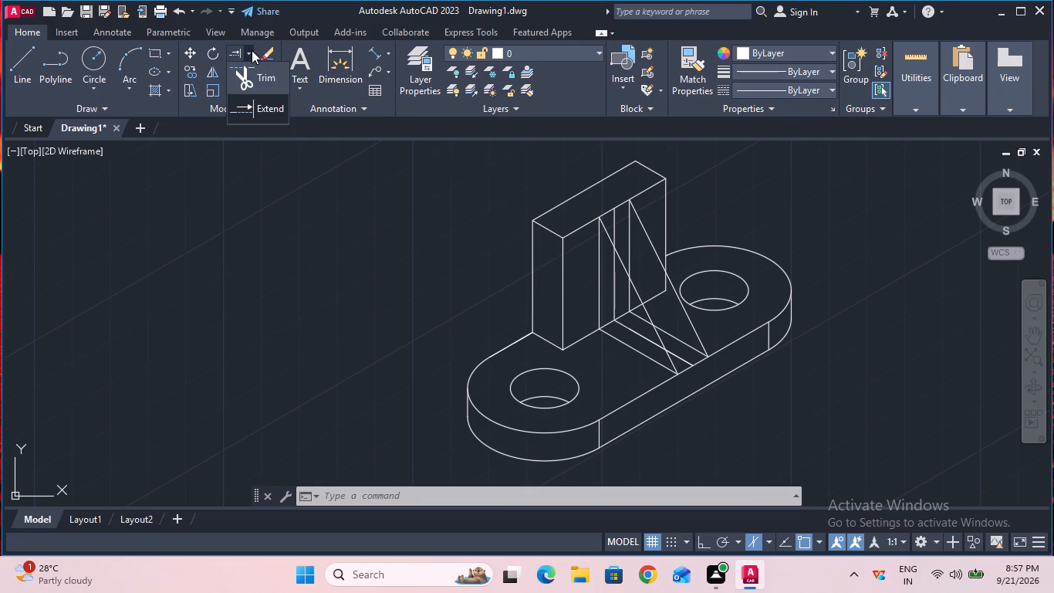
{"action": "left_click", "coordinate": [256, 66]}
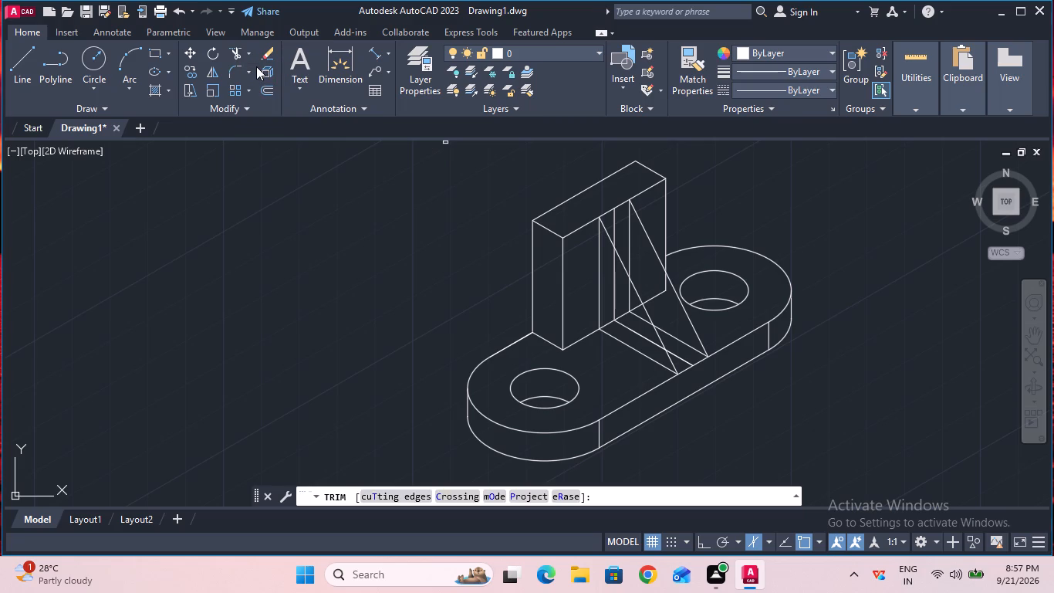
{"action": "left_click", "coordinate": [616, 221]}
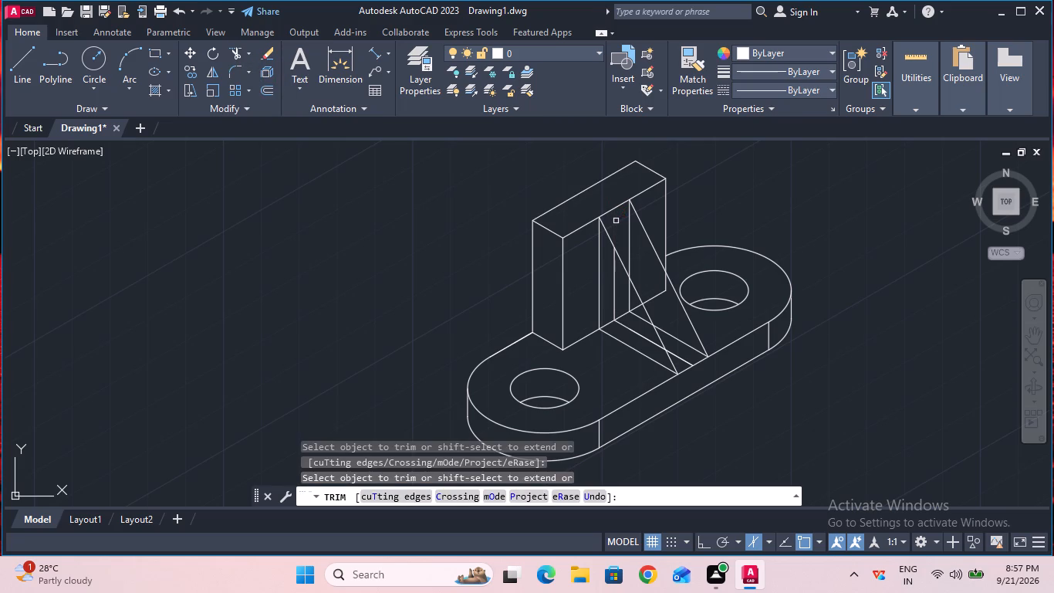
{"action": "left_click", "coordinate": [630, 225]}
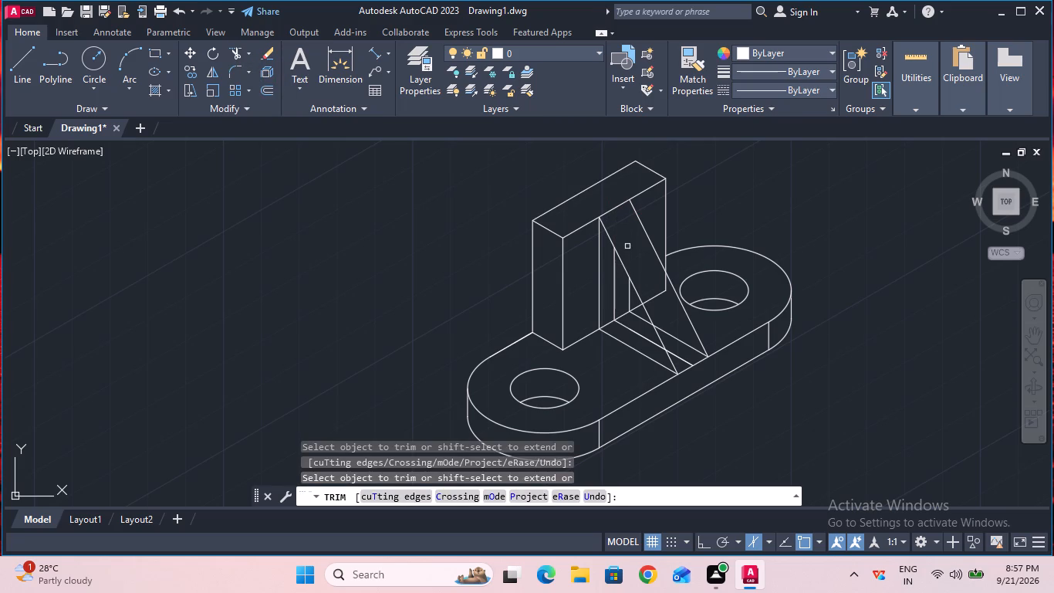
{"action": "left_click", "coordinate": [660, 293]}
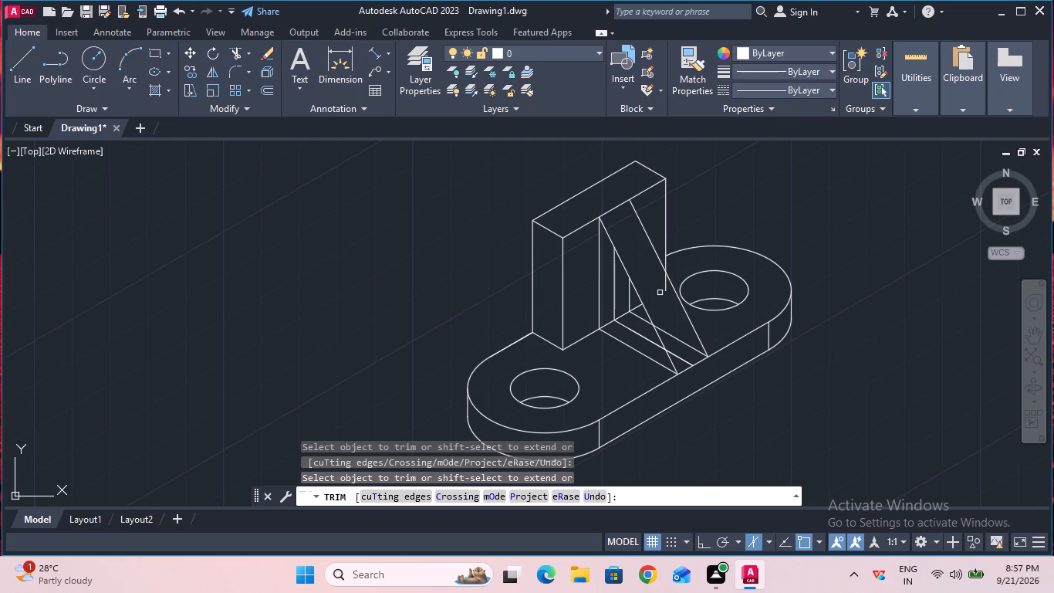
{"action": "left_click", "coordinate": [664, 290]}
{"action": "left_click", "coordinate": [664, 330]}
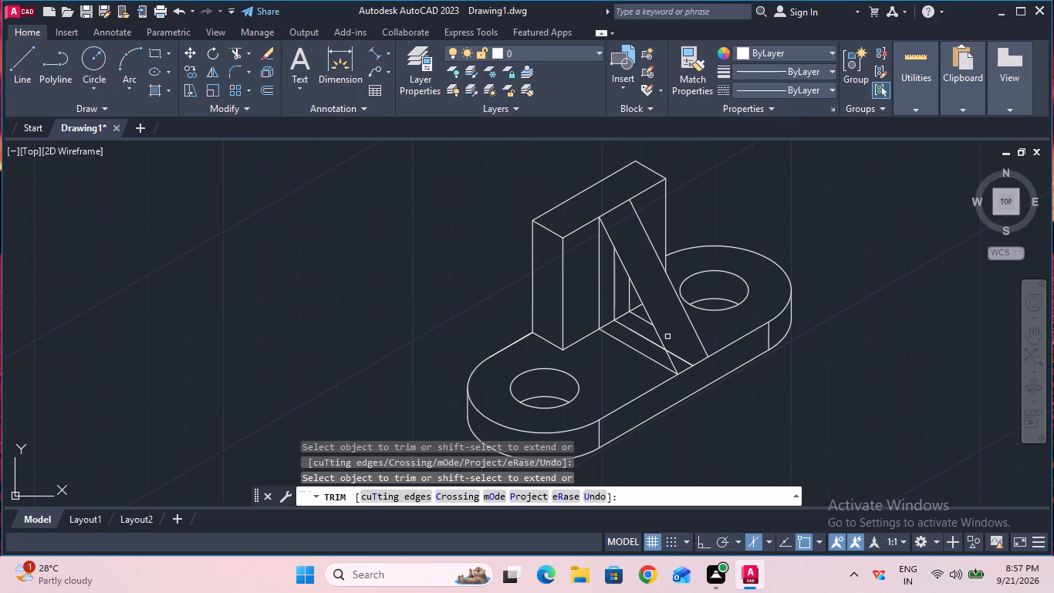
{"action": "left_click", "coordinate": [676, 354]}
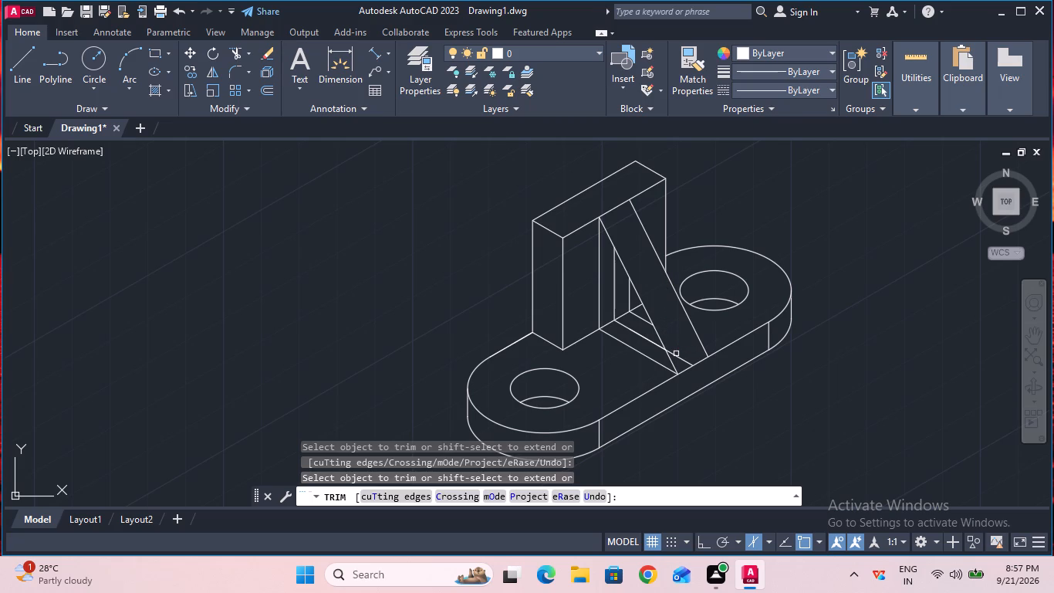
{"action": "left_click", "coordinate": [676, 355]}
Trim the leftover vertical, base-edge and plate-line segments inside the rib's triangular left side face, leaving only its outline.
{"action": "left_click", "coordinate": [637, 306]}
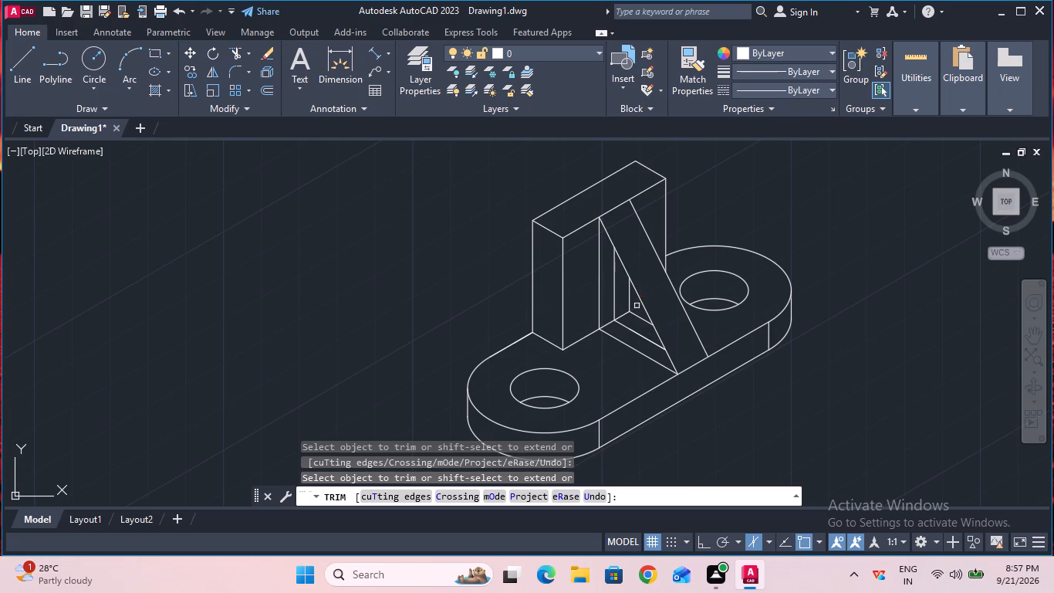
{"action": "left_click", "coordinate": [631, 311]}
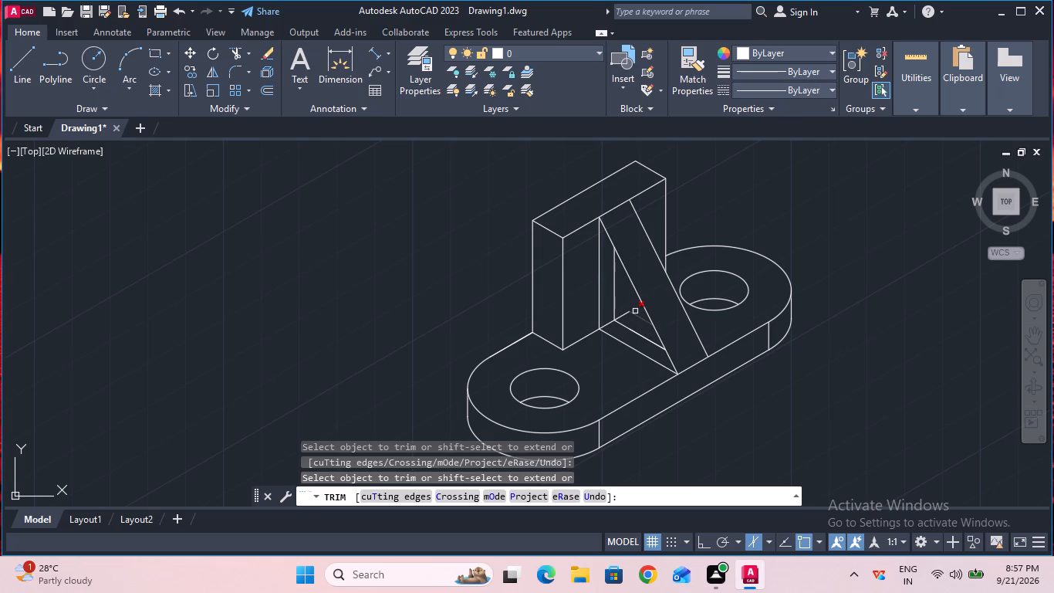
{"action": "left_click", "coordinate": [627, 315]}
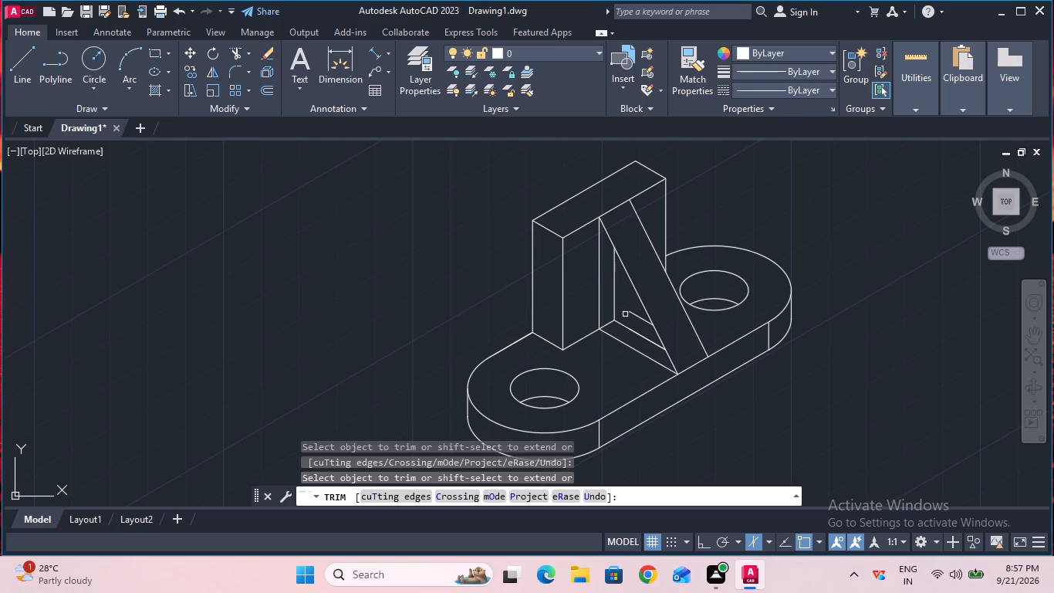
{"action": "left_click", "coordinate": [615, 313]}
{"action": "left_click", "coordinate": [613, 322]}
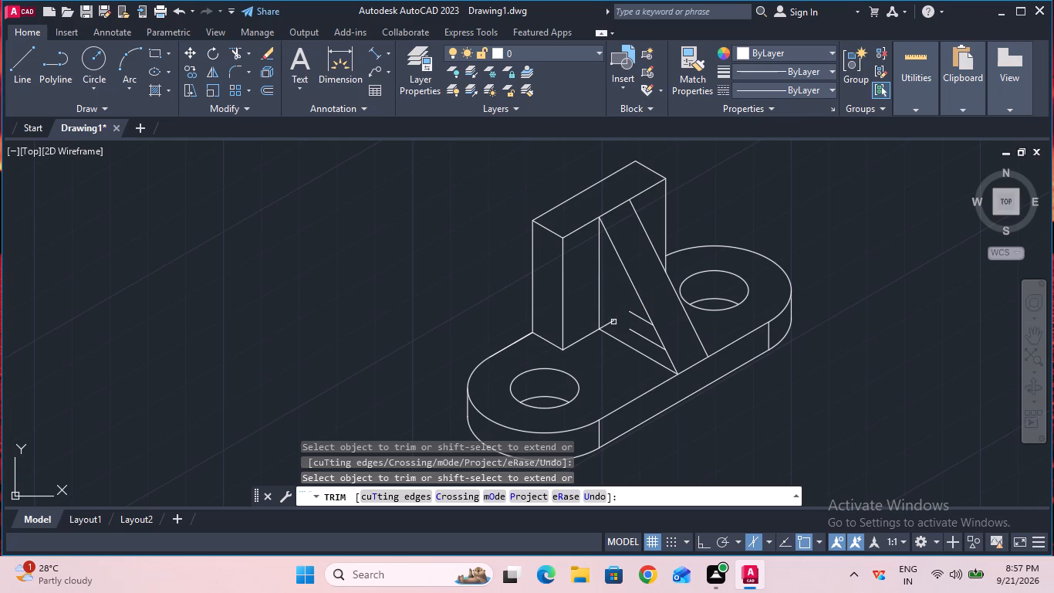
{"action": "left_click", "coordinate": [604, 323]}
{"action": "left_click", "coordinate": [632, 330]}
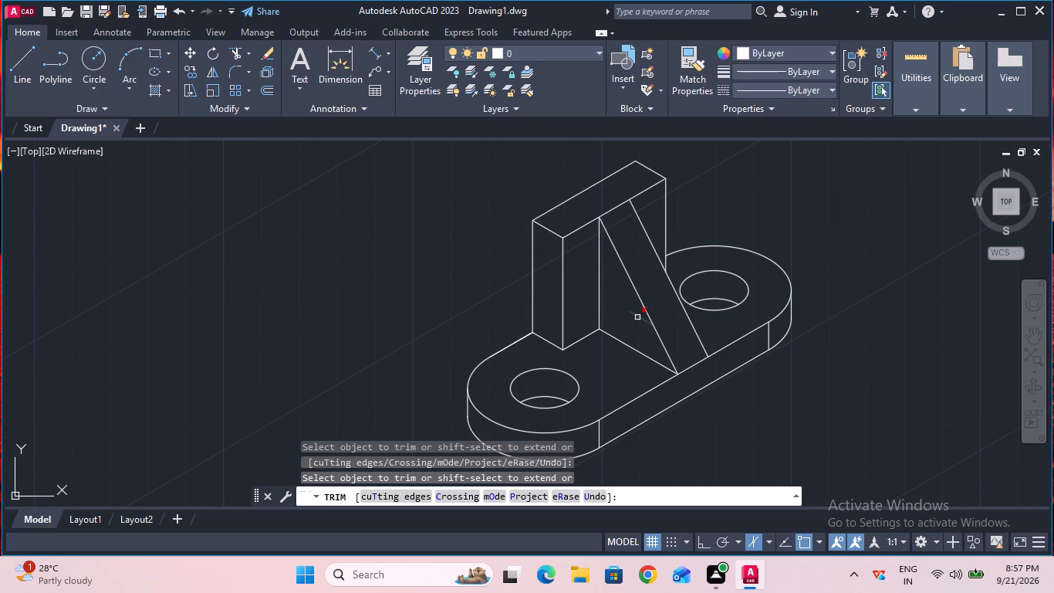
{"action": "left_click", "coordinate": [637, 317]}
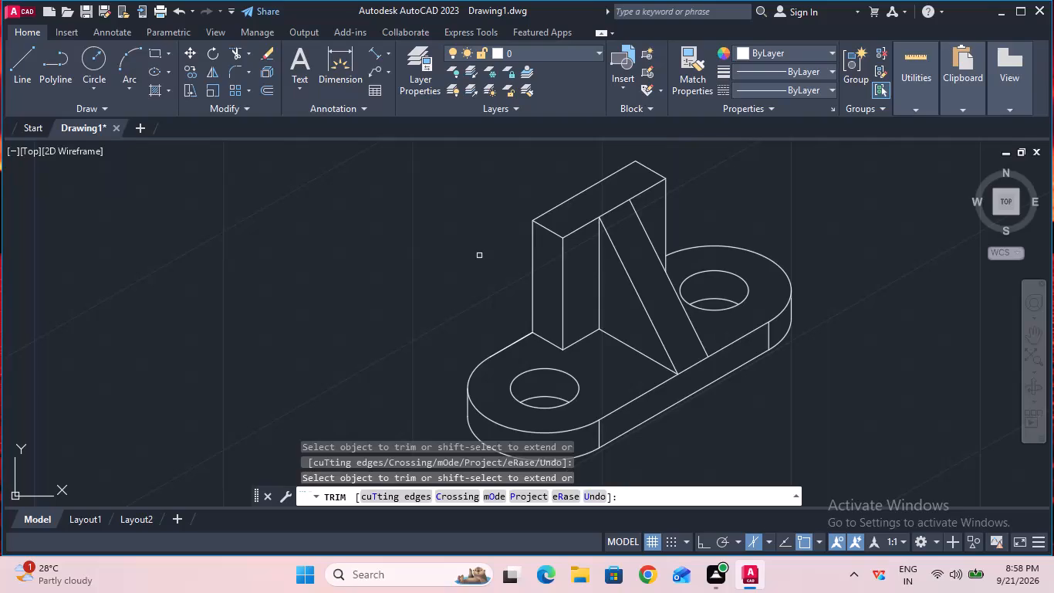
{"action": "scroll", "coordinate": [479, 256], "scroll_direction": "down", "scroll_amount": 2, "text": "ctrl"}
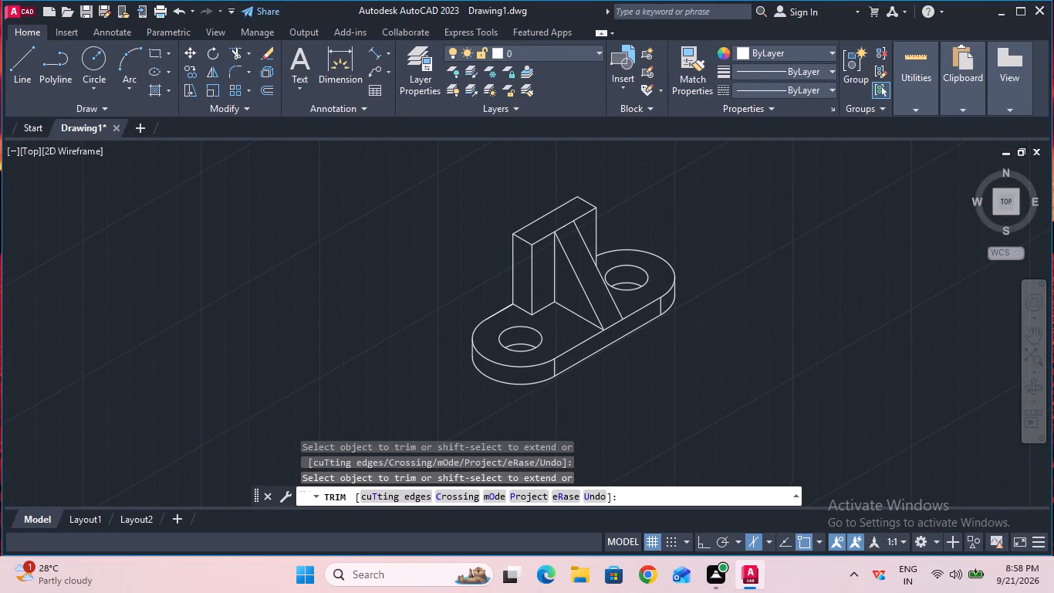
{"action": "key", "text": "Escape"}
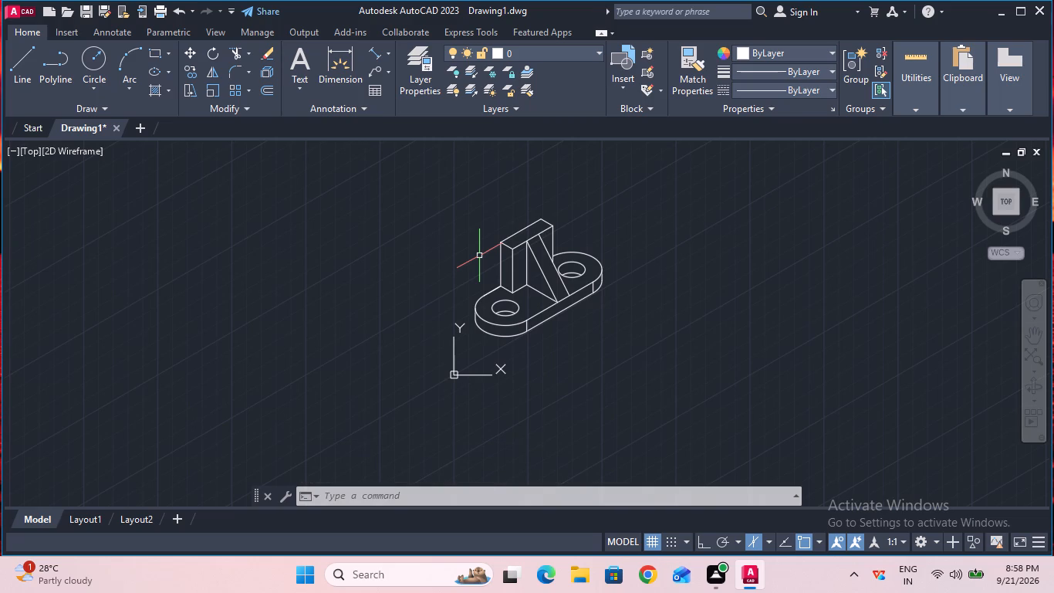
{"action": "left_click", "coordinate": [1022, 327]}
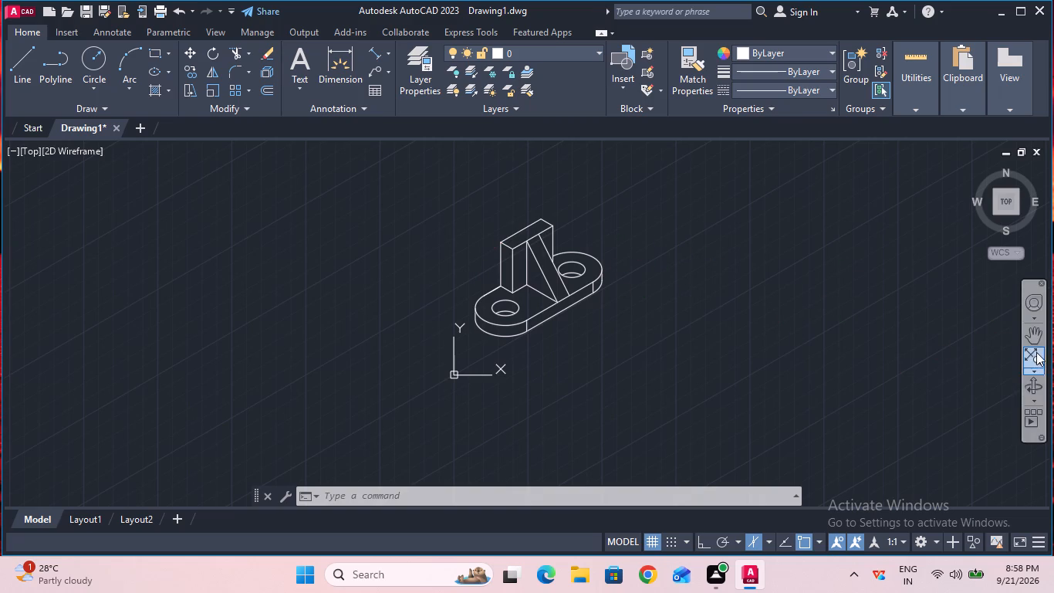
In the top isoplane with ortho on, draw a 32 mm line at 150° rearward from the midpoint of the upright's rear top edge.
{"action": "left_click", "coordinate": [1029, 337]}
{"action": "left_click_drag", "start_coordinate": [533, 260], "coordinate": [559, 332]}
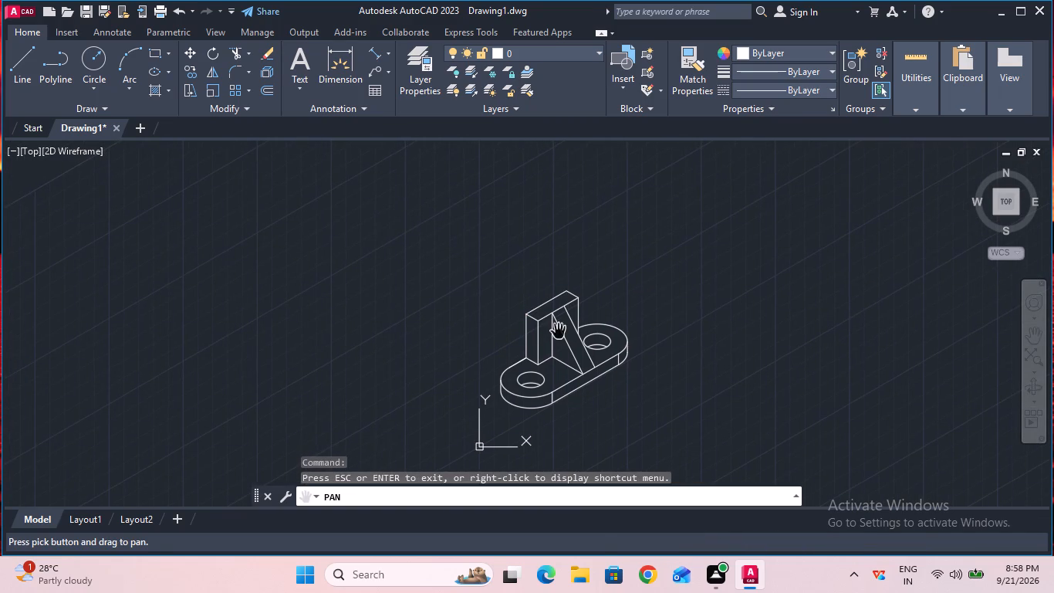
{"action": "key", "text": "Escape"}
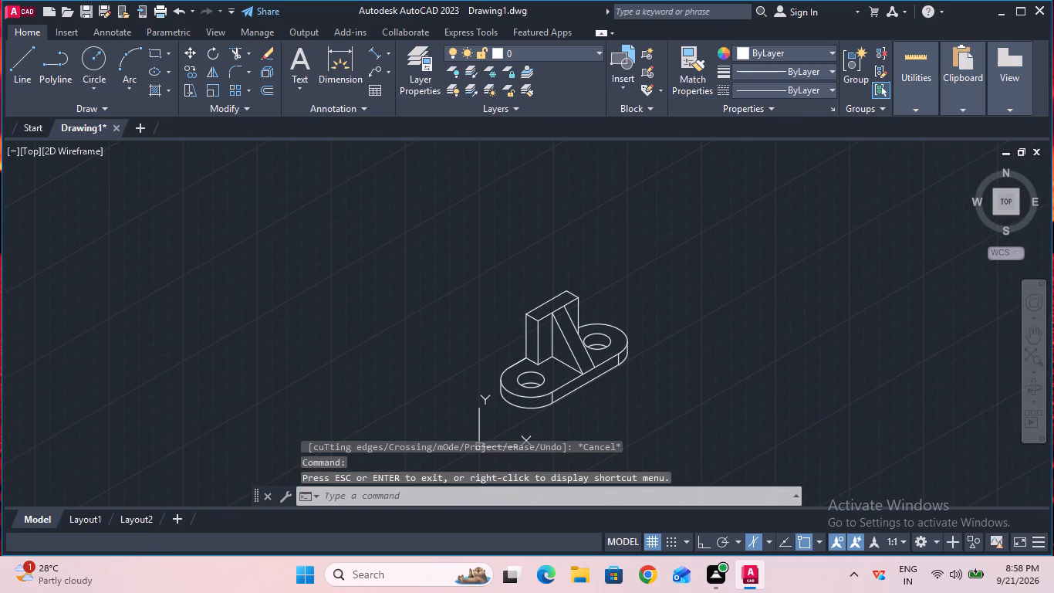
{"action": "key", "text": "F5"}
{"action": "key", "text": "F5"}
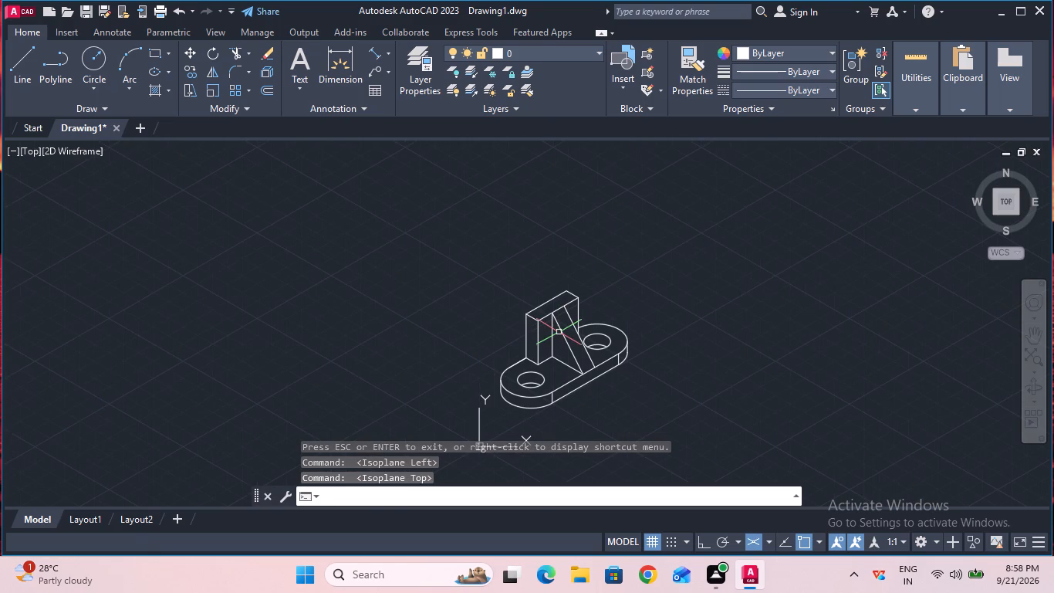
{"action": "left_click", "coordinate": [32, 66]}
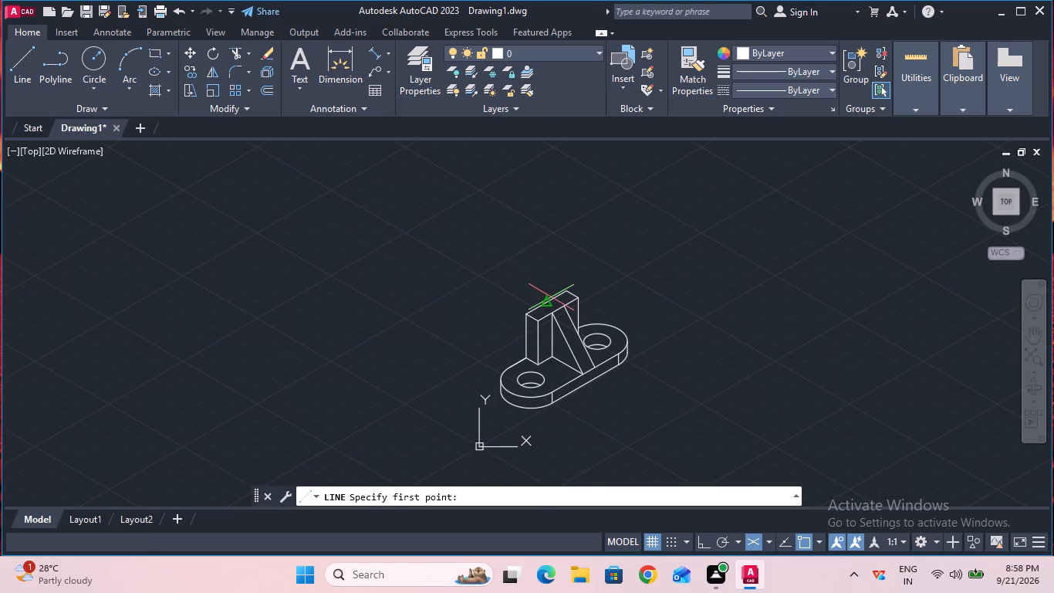
{"action": "scroll", "coordinate": [551, 299], "scroll_direction": "up", "scroll_amount": 2, "text": "ctrl"}
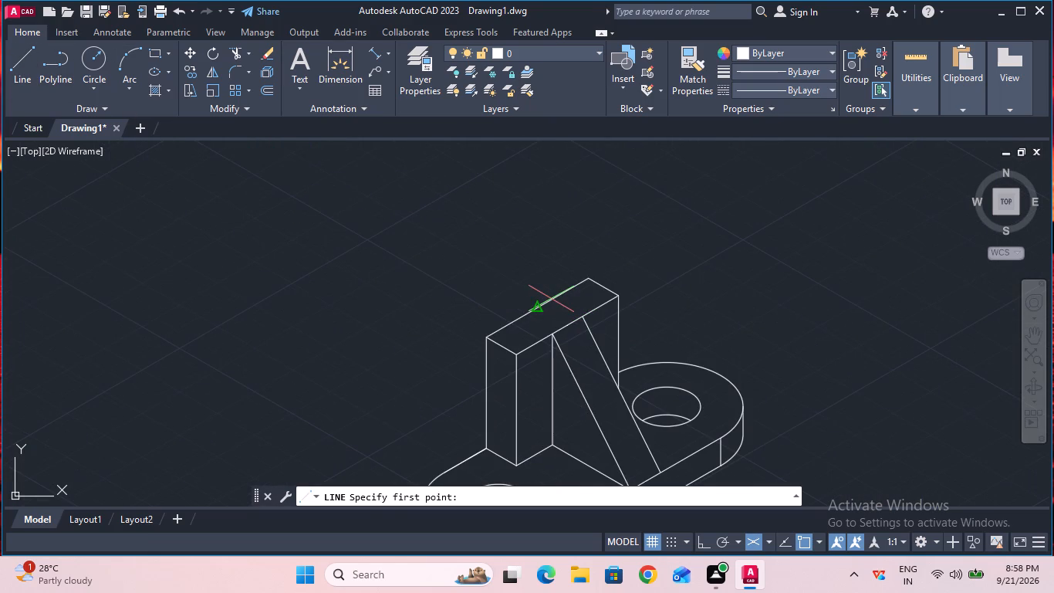
{"action": "scroll", "coordinate": [514, 313], "scroll_direction": "up", "scroll_amount": 2, "text": "ctrl"}
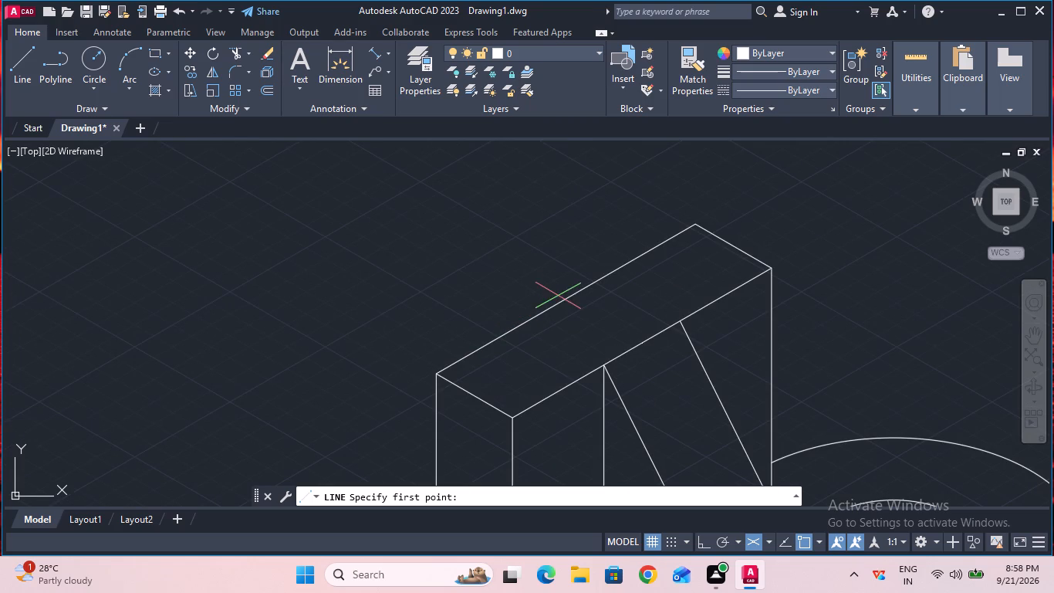
{"action": "left_click", "coordinate": [569, 297]}
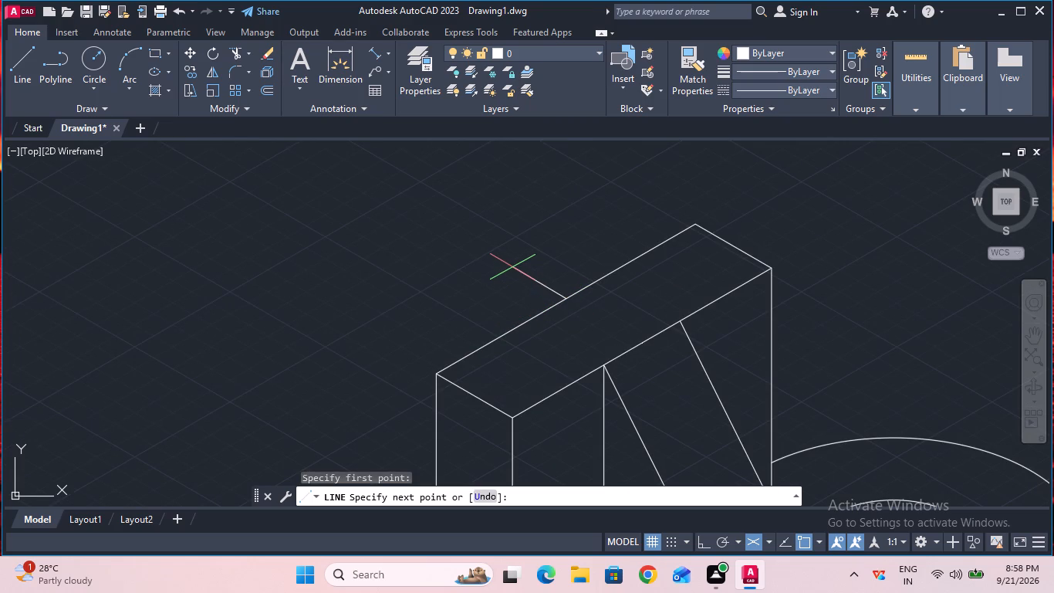
{"action": "key", "text": "F8"}
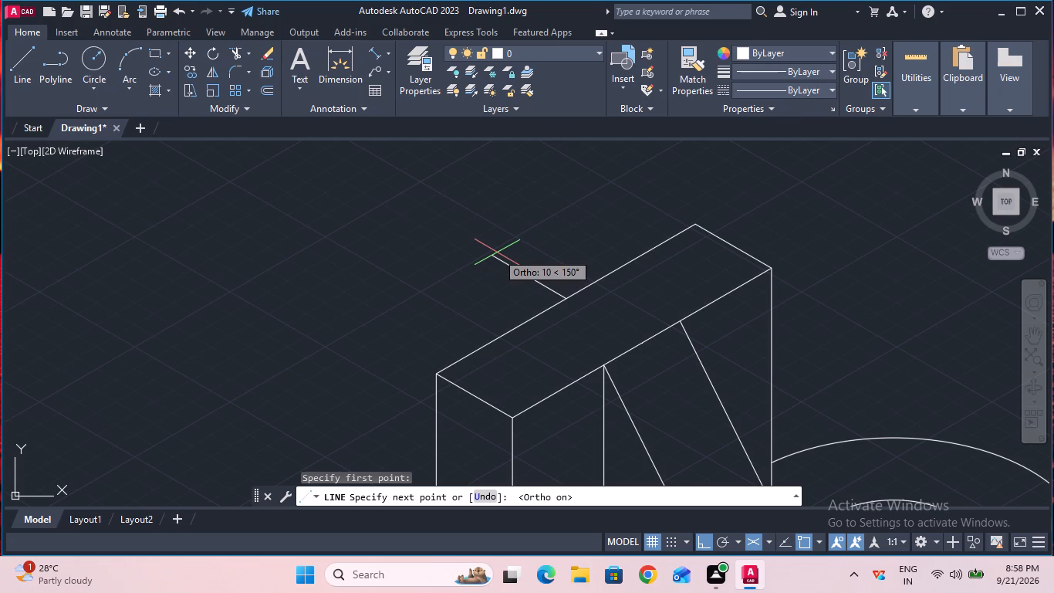
{"action": "type", "text": "32"}
{"action": "key", "text": "Return"}
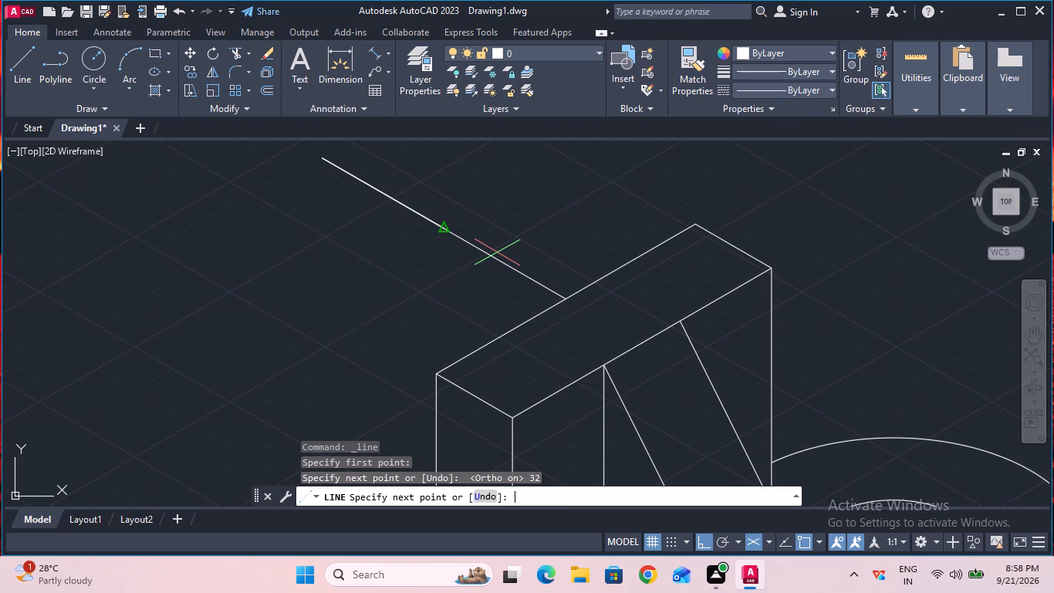
{"action": "key", "text": "Escape"}
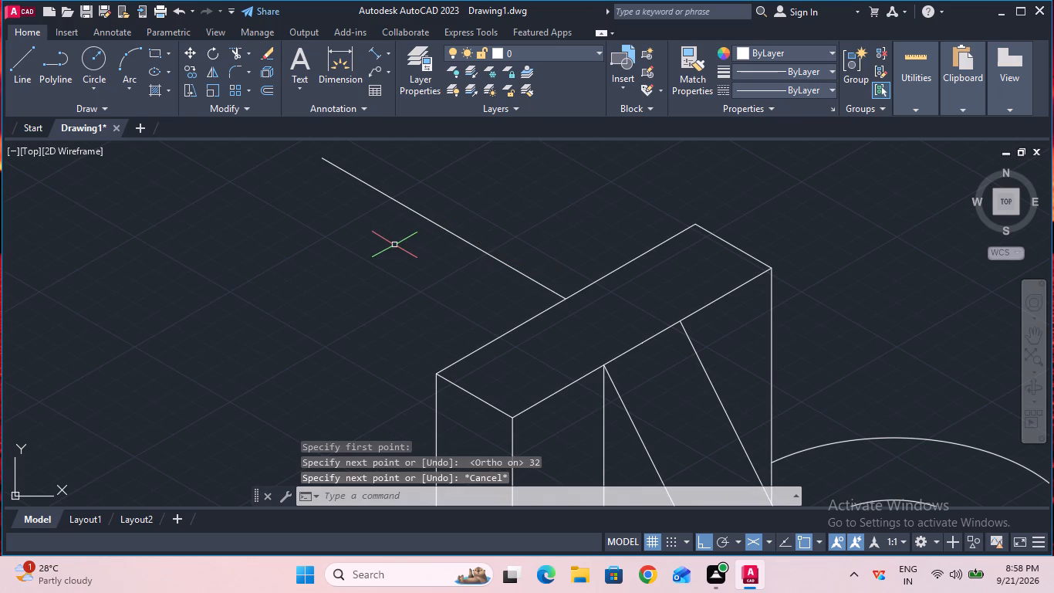
{"action": "scroll", "coordinate": [394, 245], "scroll_direction": "down", "scroll_amount": 1, "text": "ctrl"}
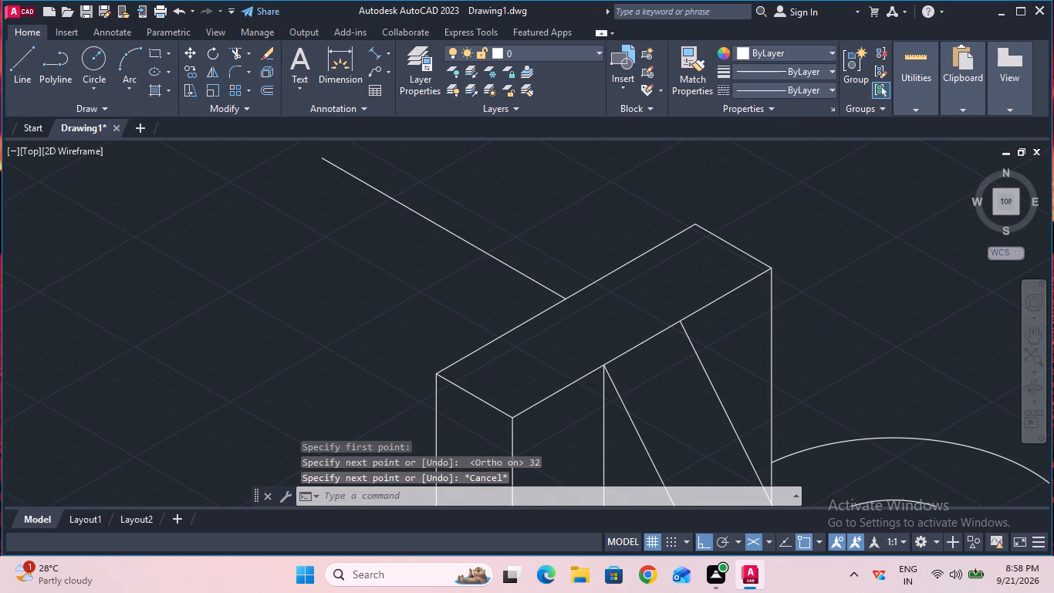
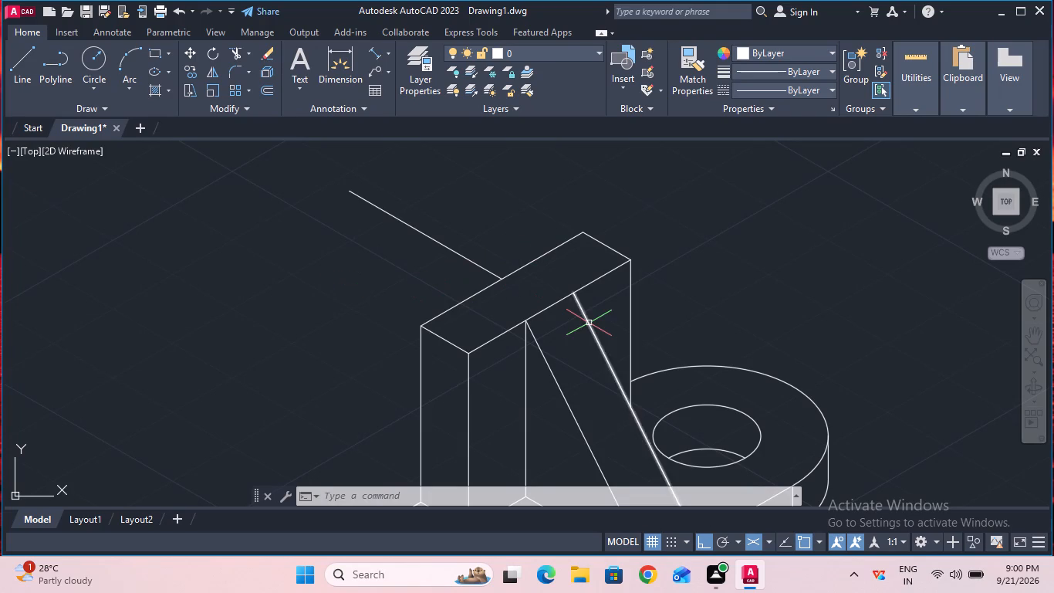
Draw a top-plane isocircle of radius 10 mm centred on the free rear end of the 32 mm line.
{"action": "scroll", "coordinate": [589, 323], "scroll_direction": "down", "scroll_amount": 2, "text": "ctrl"}
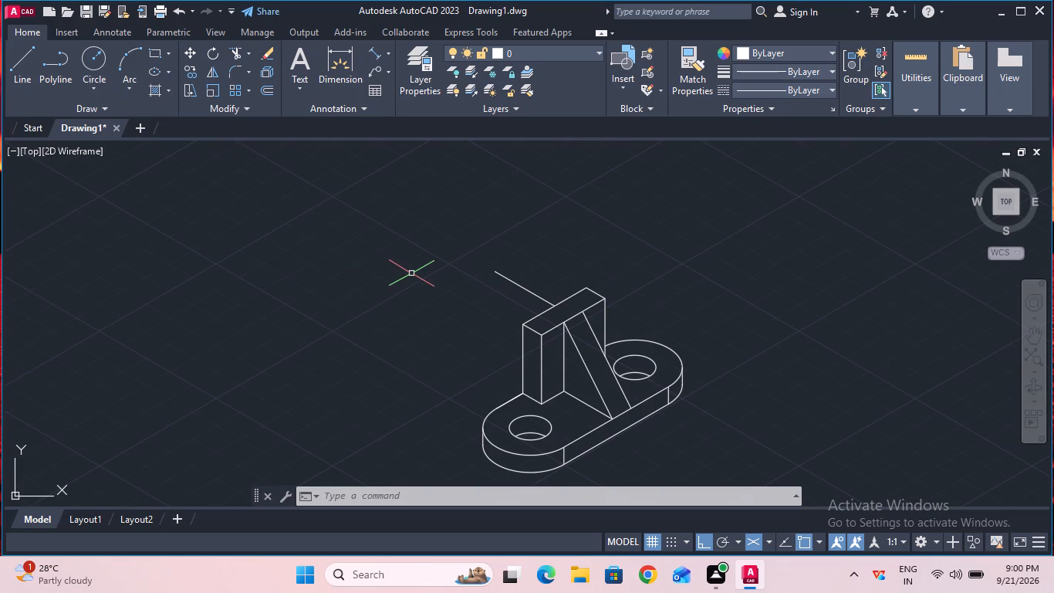
{"action": "key", "text": "e"}
{"action": "type", "text": "lli"}
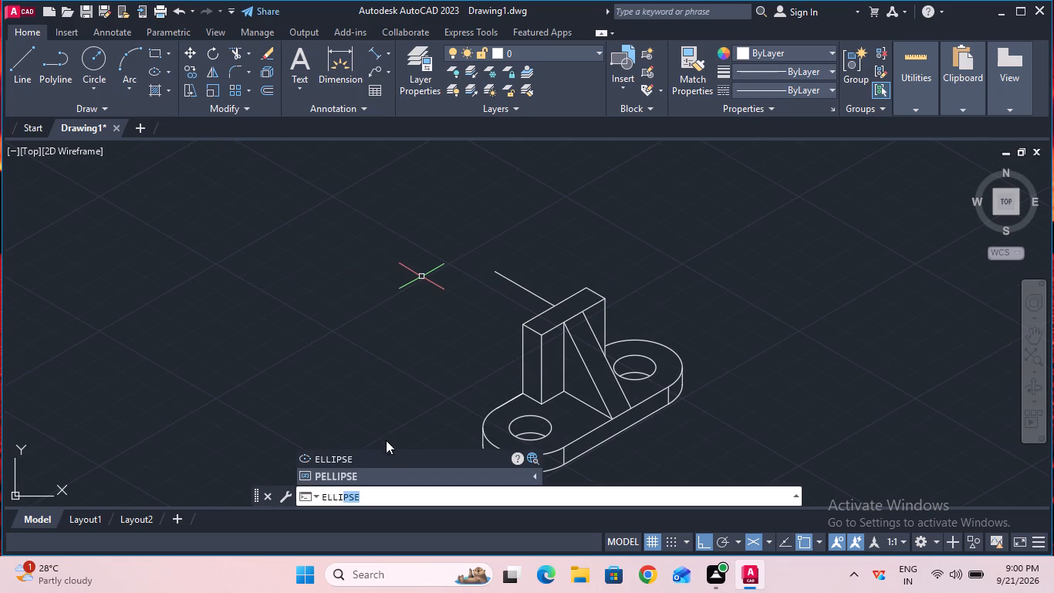
{"action": "left_click", "coordinate": [389, 452]}
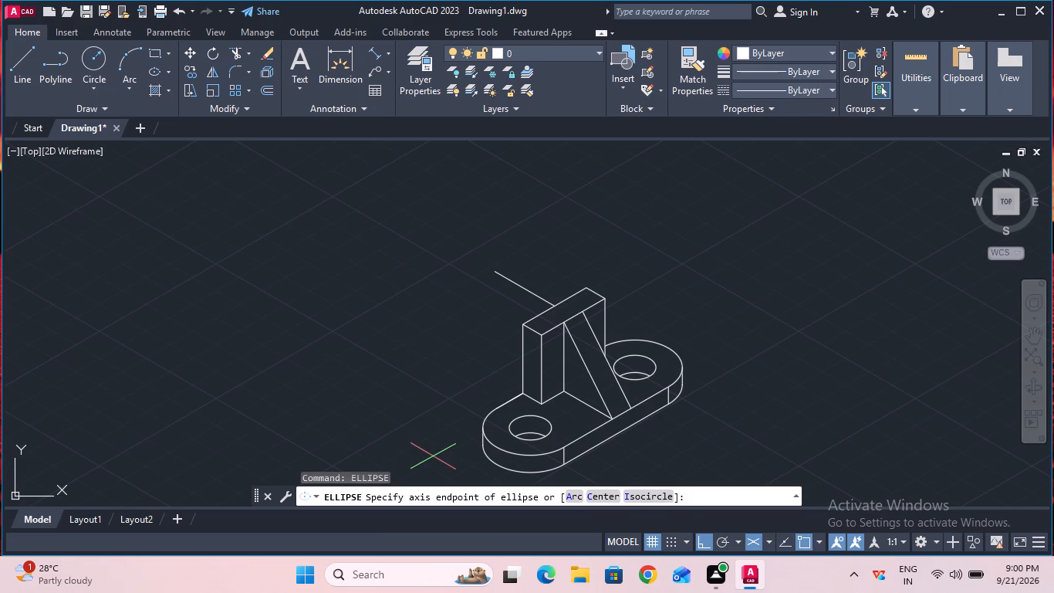
{"action": "double_click", "coordinate": [633, 493]}
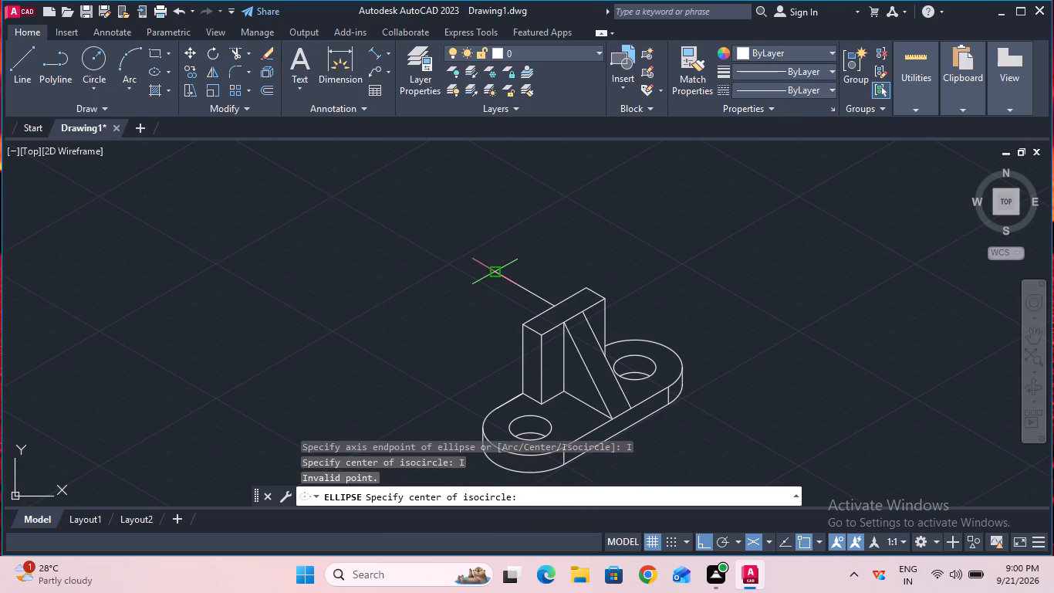
{"action": "left_click", "coordinate": [495, 276]}
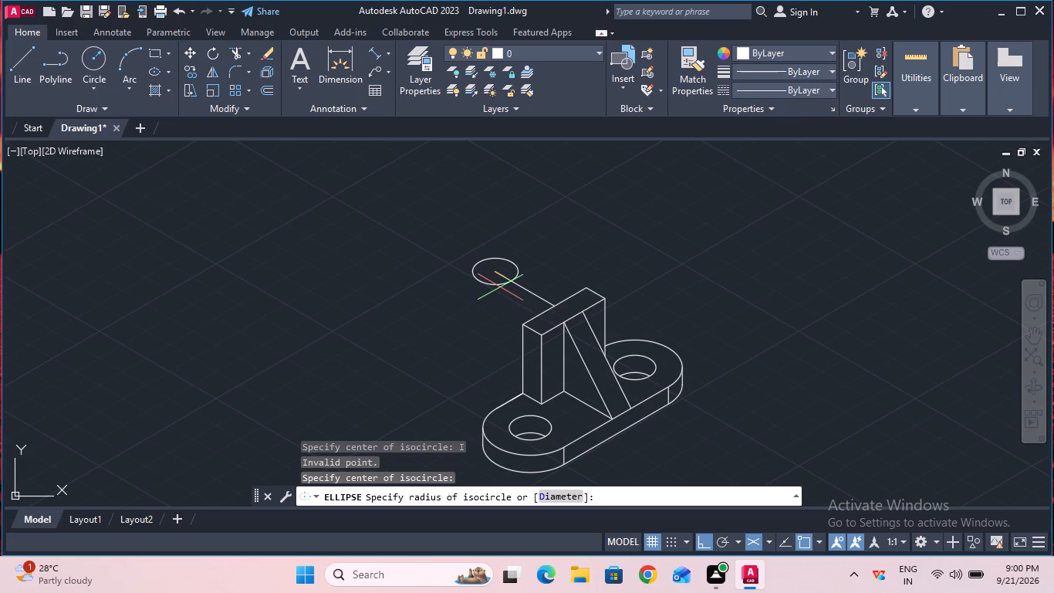
{"action": "key", "text": "1"}
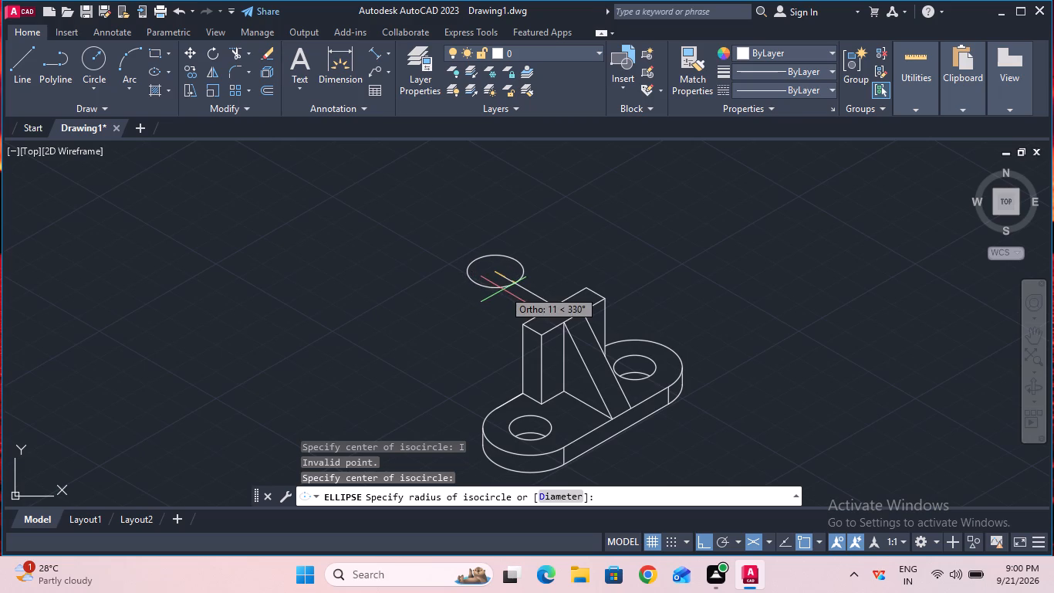
{"action": "key", "text": "0"}
{"action": "key", "text": "Return"}
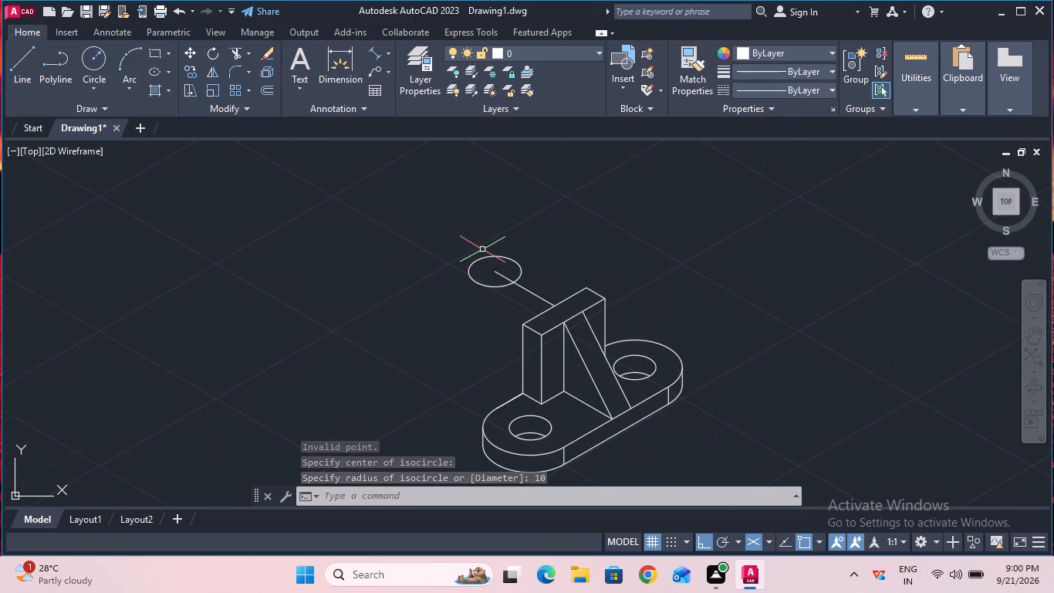
Extend the 32 mm line through the isocircle's centre to the far side of the isocircle.
{"action": "left_click", "coordinate": [244, 53]}
{"action": "double_click", "coordinate": [248, 53]}
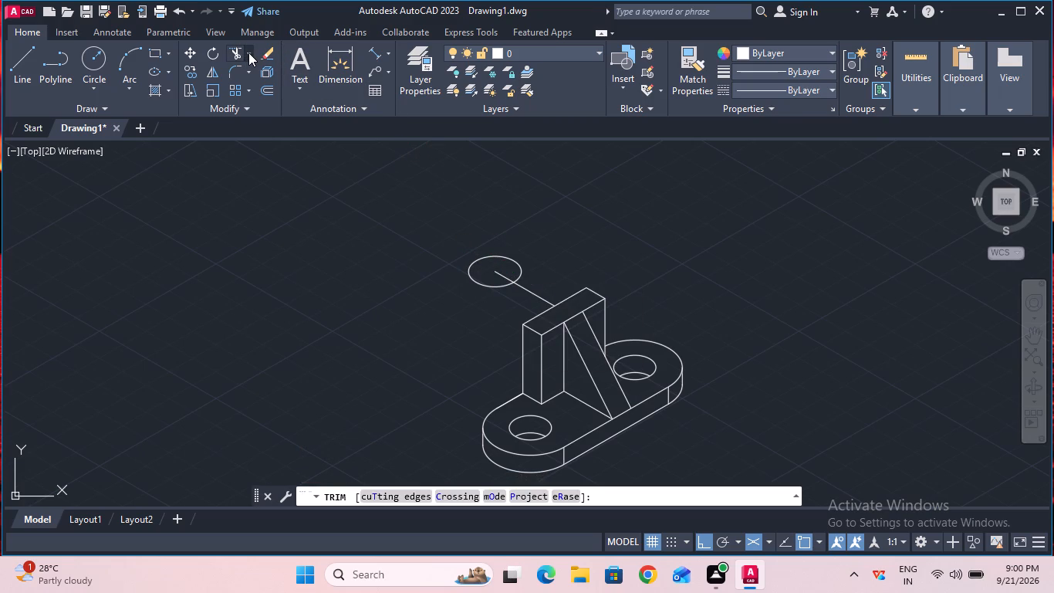
{"action": "double_click", "coordinate": [252, 52]}
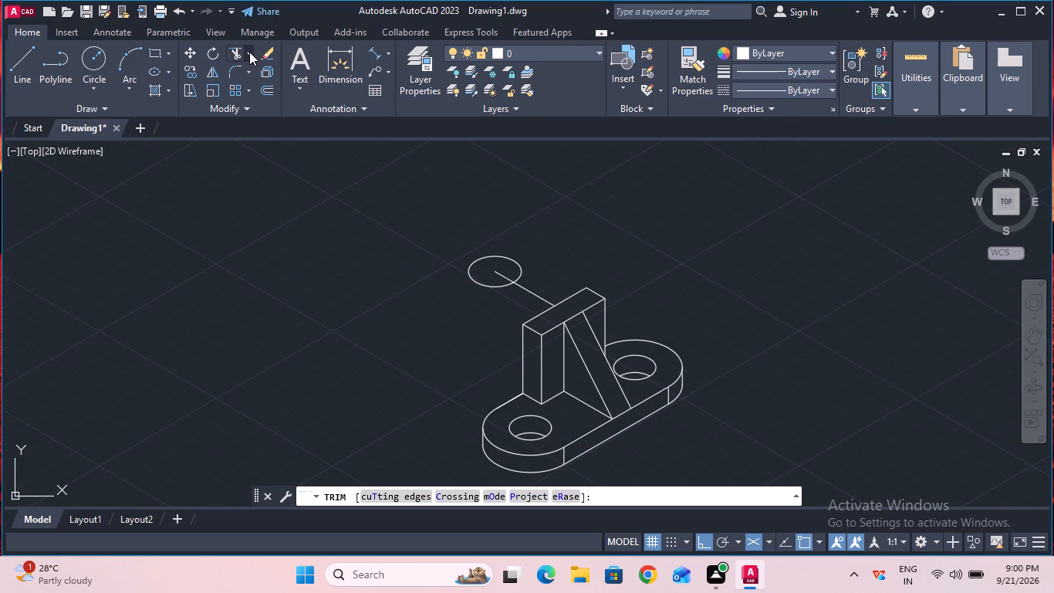
{"action": "double_click", "coordinate": [249, 52]}
{"action": "left_click", "coordinate": [249, 52]}
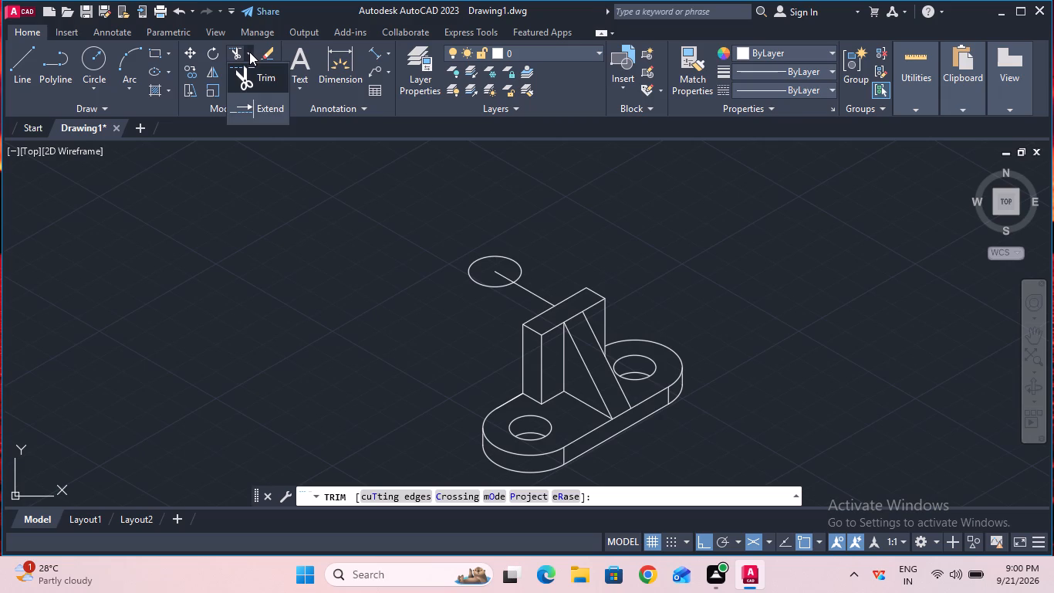
{"action": "left_click", "coordinate": [258, 102]}
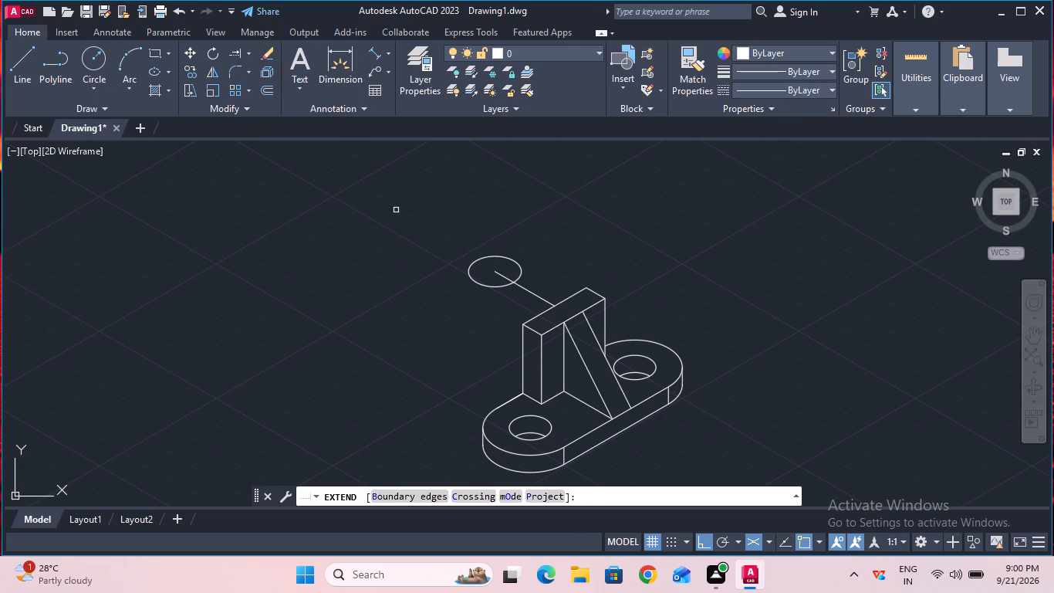
{"action": "left_click", "coordinate": [498, 275]}
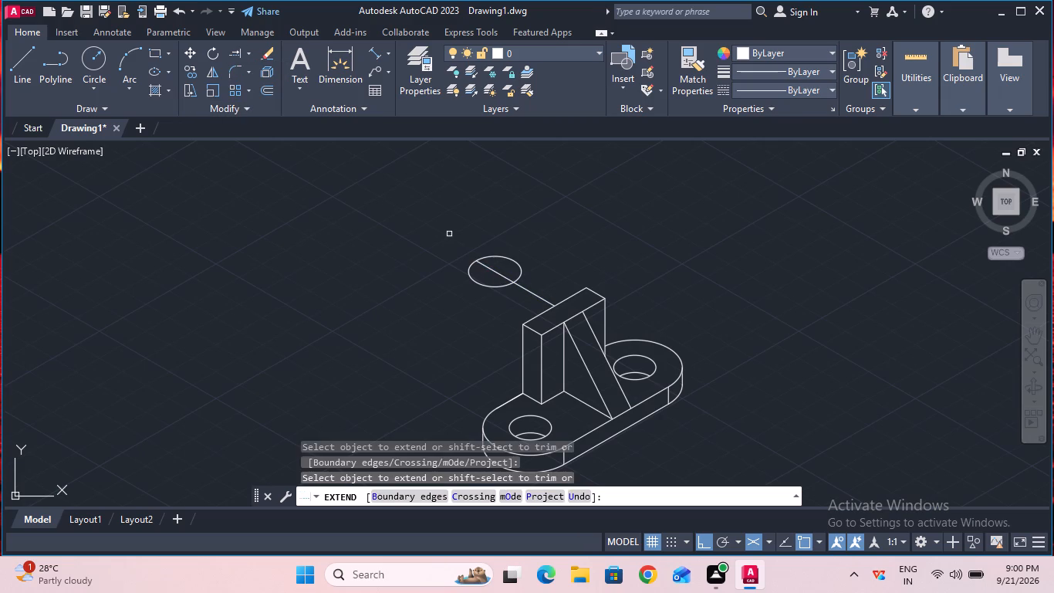
{"action": "key", "text": "Escape"}
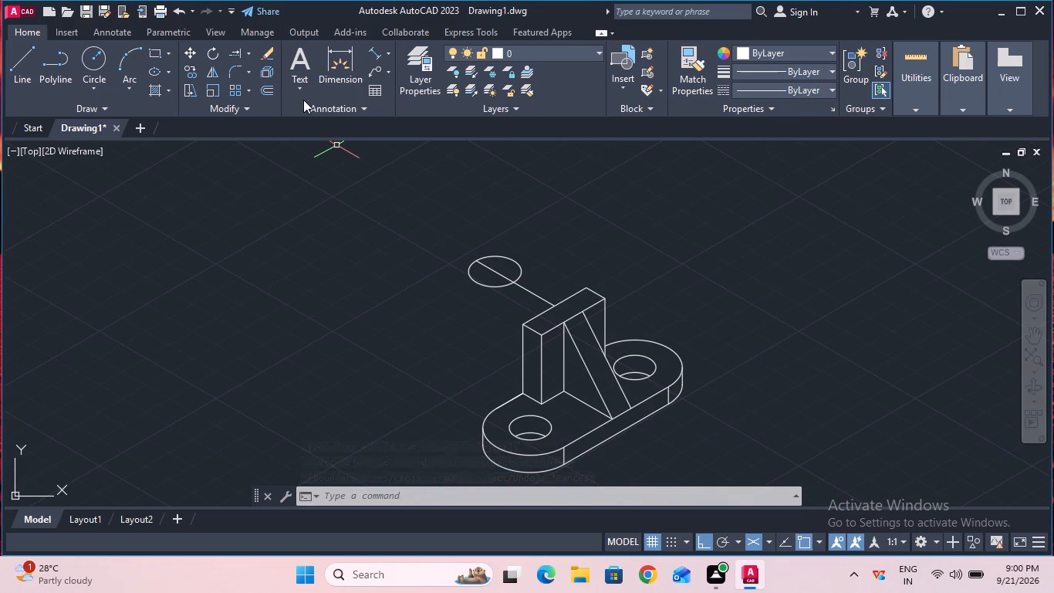
Check the isocircle's diameter along the extended line with a temporary aligned dimension.
{"action": "left_click", "coordinate": [369, 59]}
{"action": "left_click", "coordinate": [478, 262]}
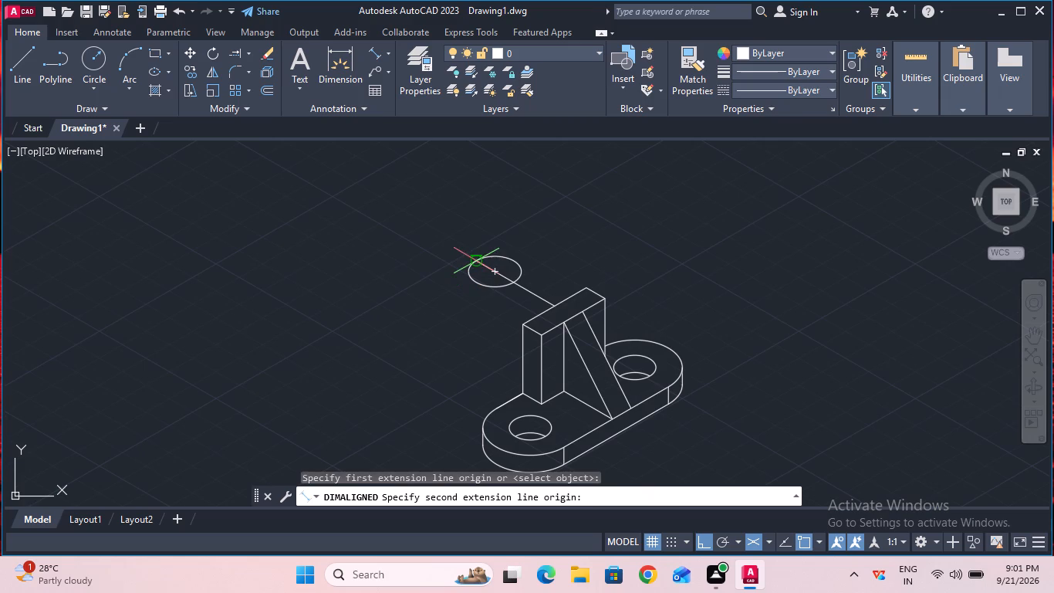
{"action": "left_click", "coordinate": [512, 279]}
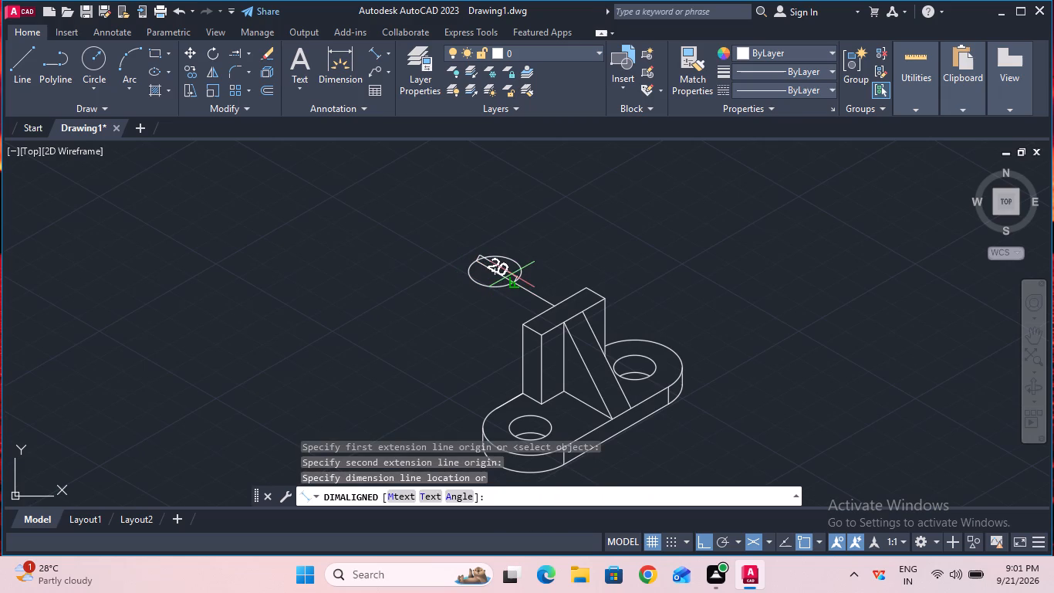
{"action": "key", "text": "Escape"}
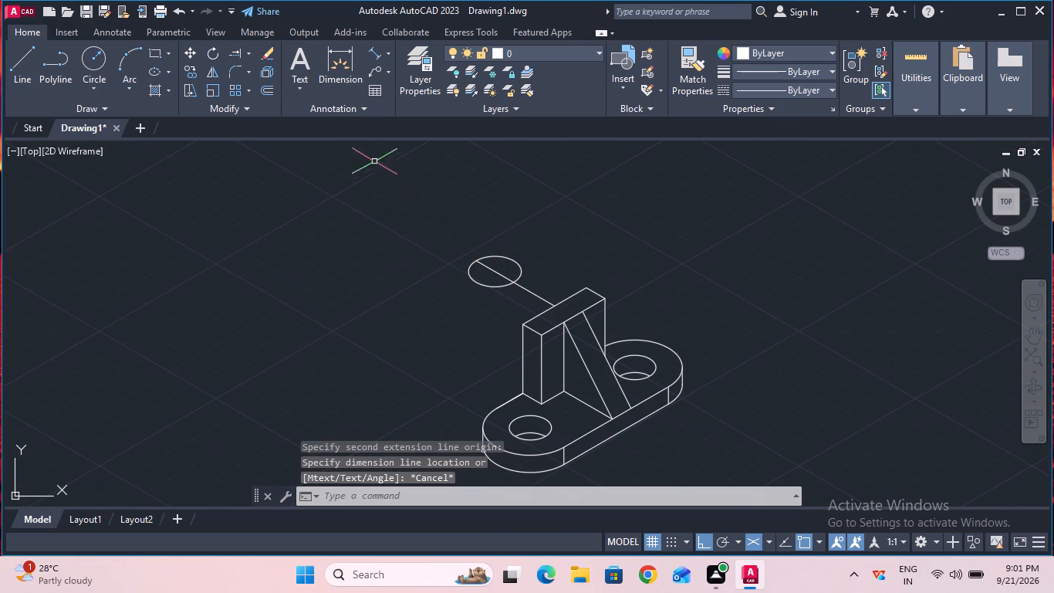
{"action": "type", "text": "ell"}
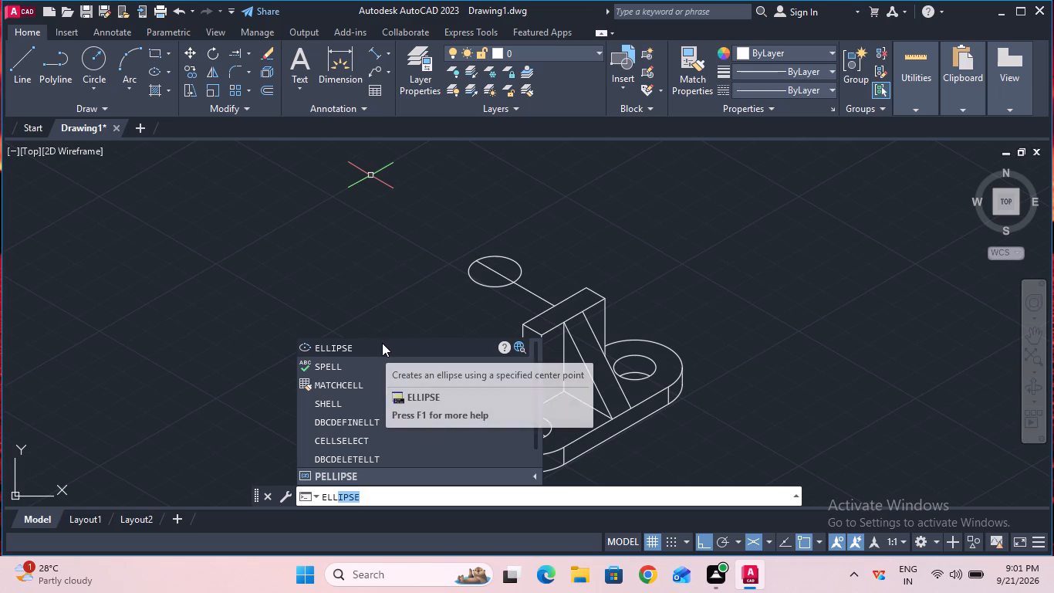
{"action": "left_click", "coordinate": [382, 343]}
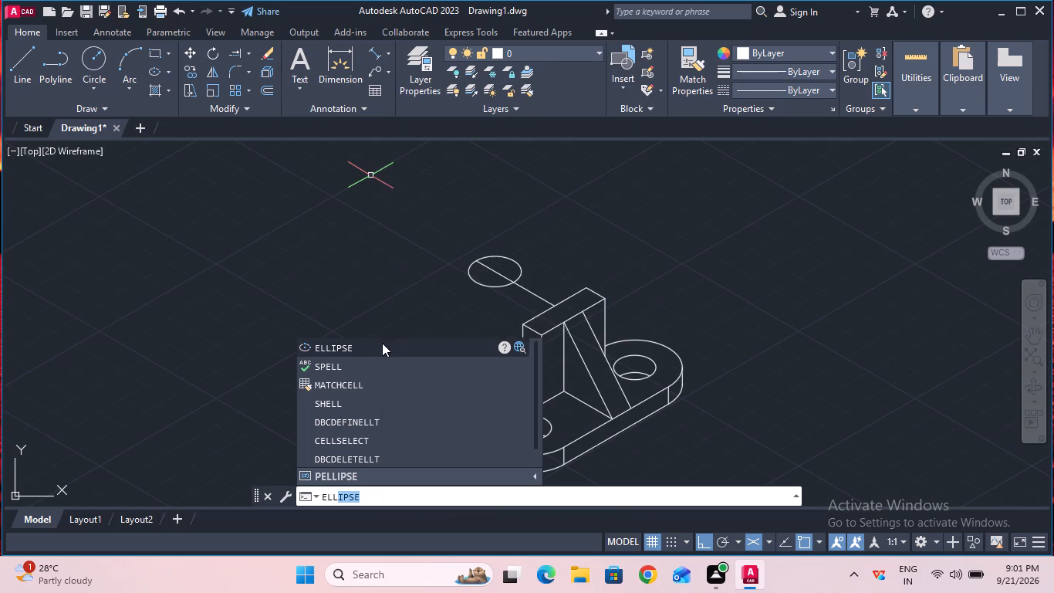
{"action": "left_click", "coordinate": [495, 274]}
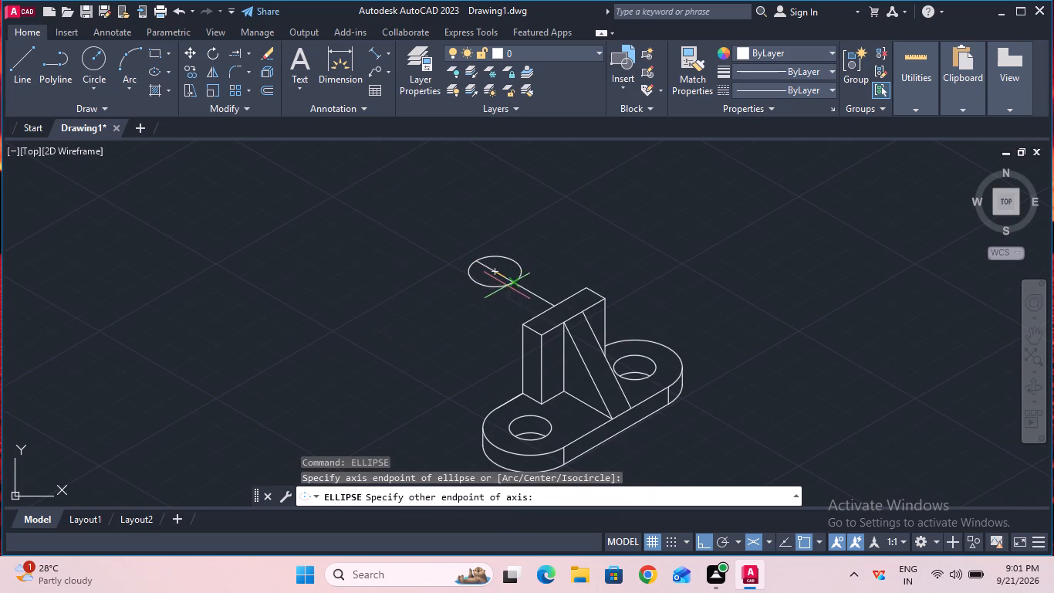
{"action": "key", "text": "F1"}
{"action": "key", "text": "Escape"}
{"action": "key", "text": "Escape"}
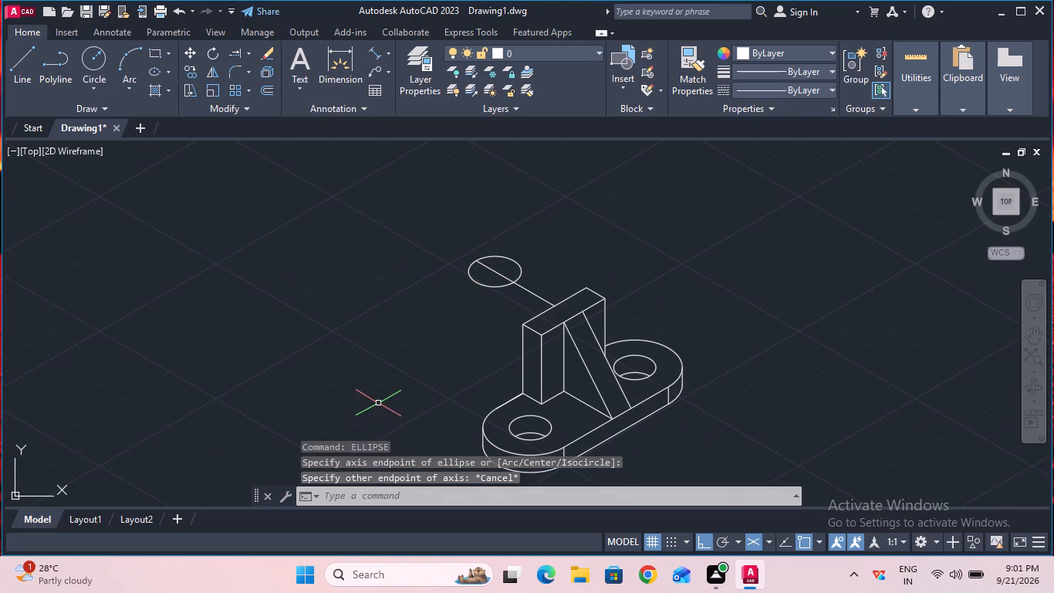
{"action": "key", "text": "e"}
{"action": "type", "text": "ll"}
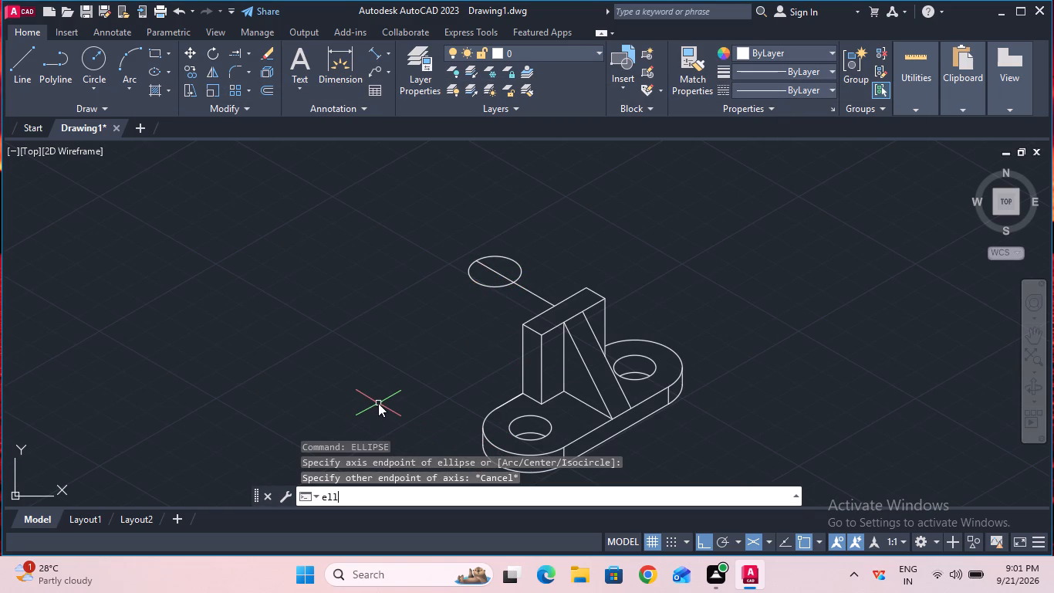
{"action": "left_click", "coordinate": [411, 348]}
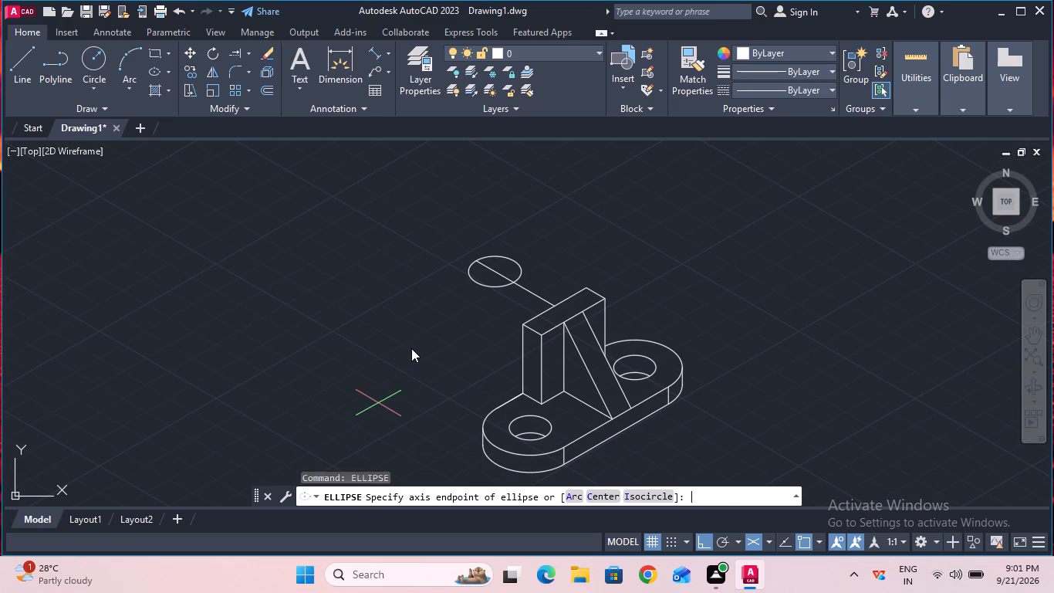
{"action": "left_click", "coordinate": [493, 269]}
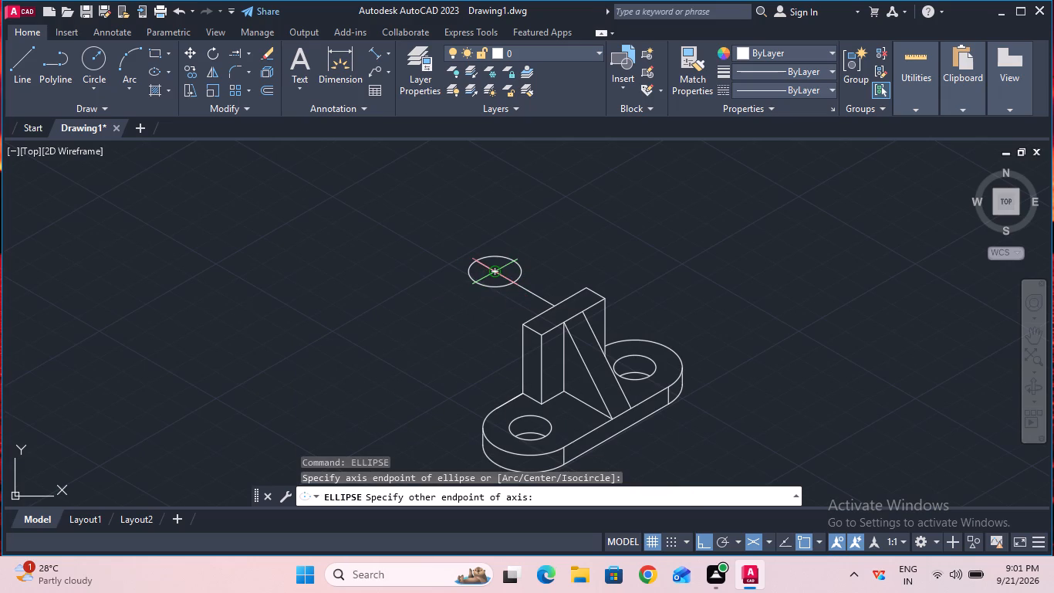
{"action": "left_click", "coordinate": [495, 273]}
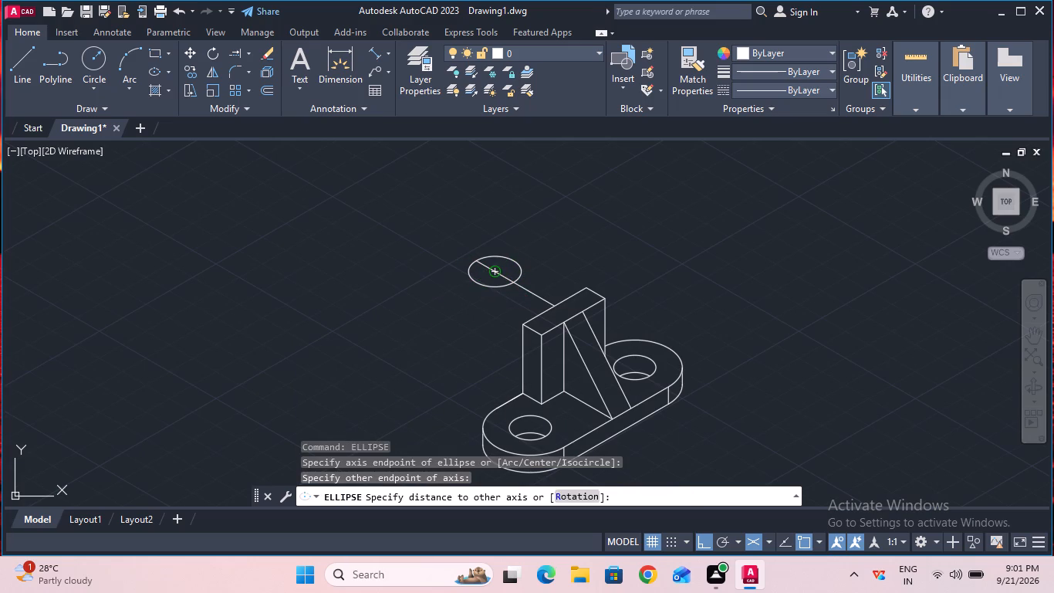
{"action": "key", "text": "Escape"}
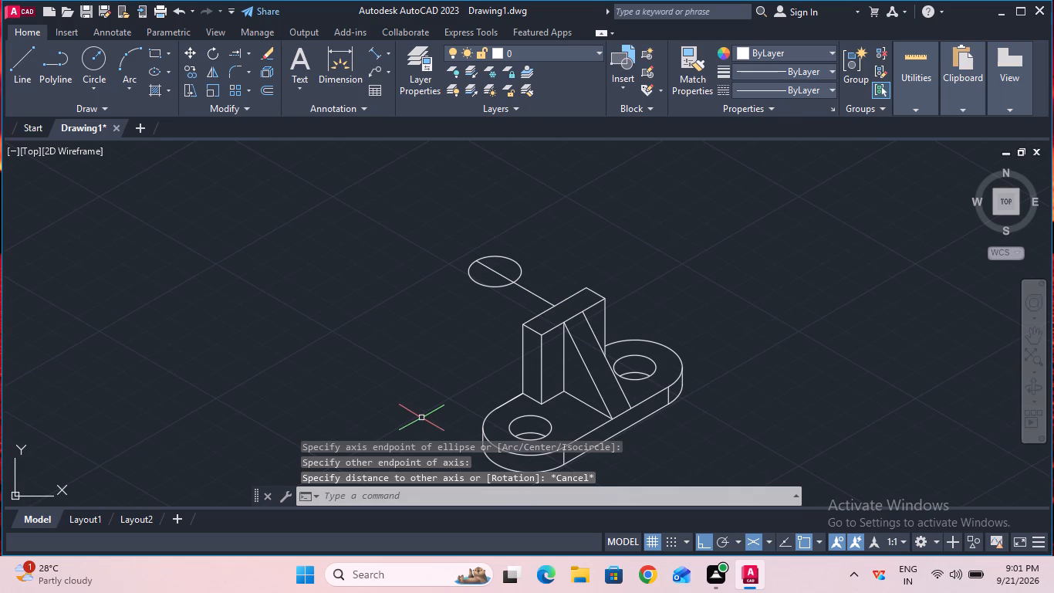
Draw a second isocircle of radius 15 mm concentric with the 10 mm radius isocircle.
{"action": "type", "text": "ell"}
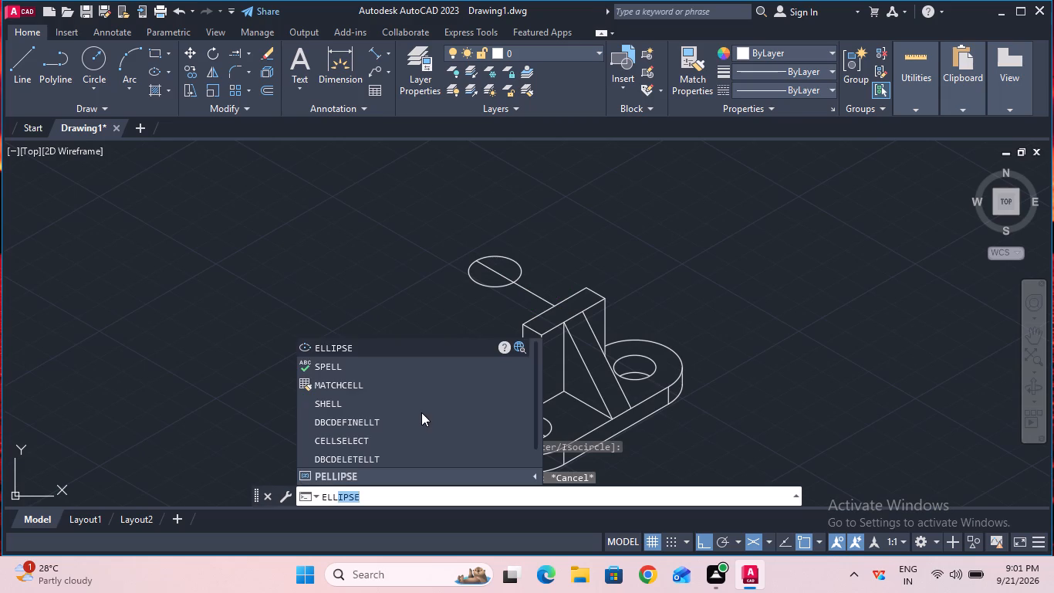
{"action": "left_click", "coordinate": [406, 347]}
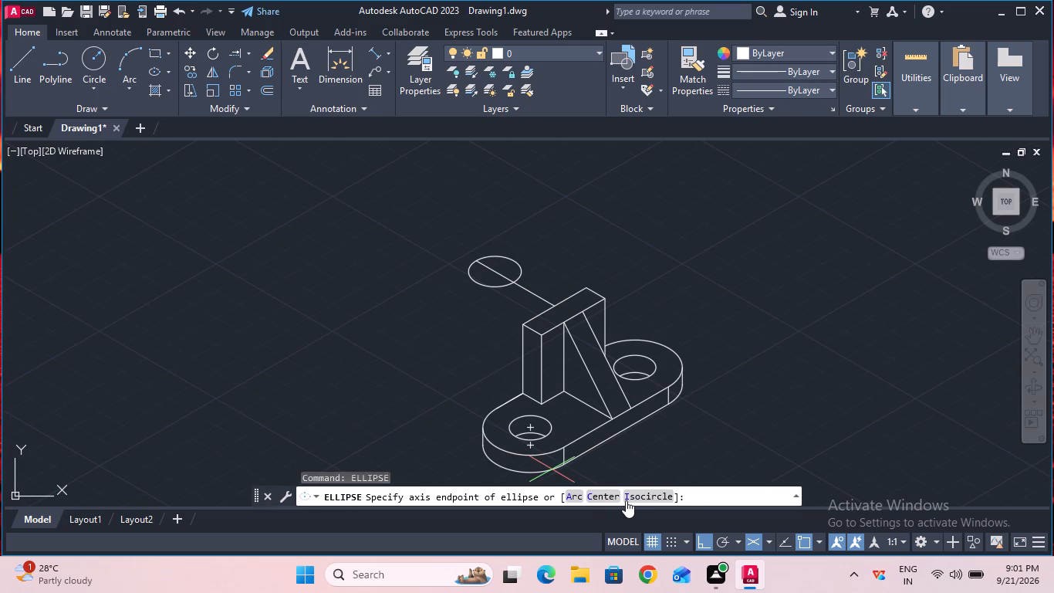
{"action": "left_click", "coordinate": [633, 498]}
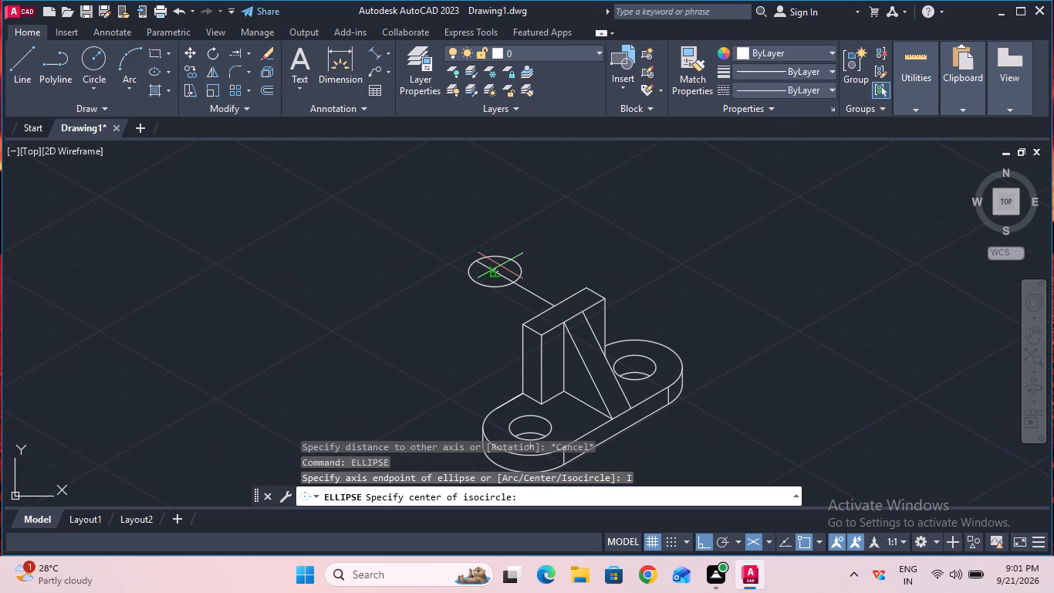
{"action": "scroll", "coordinate": [500, 266], "scroll_direction": "up", "scroll_amount": 3, "text": "ctrl"}
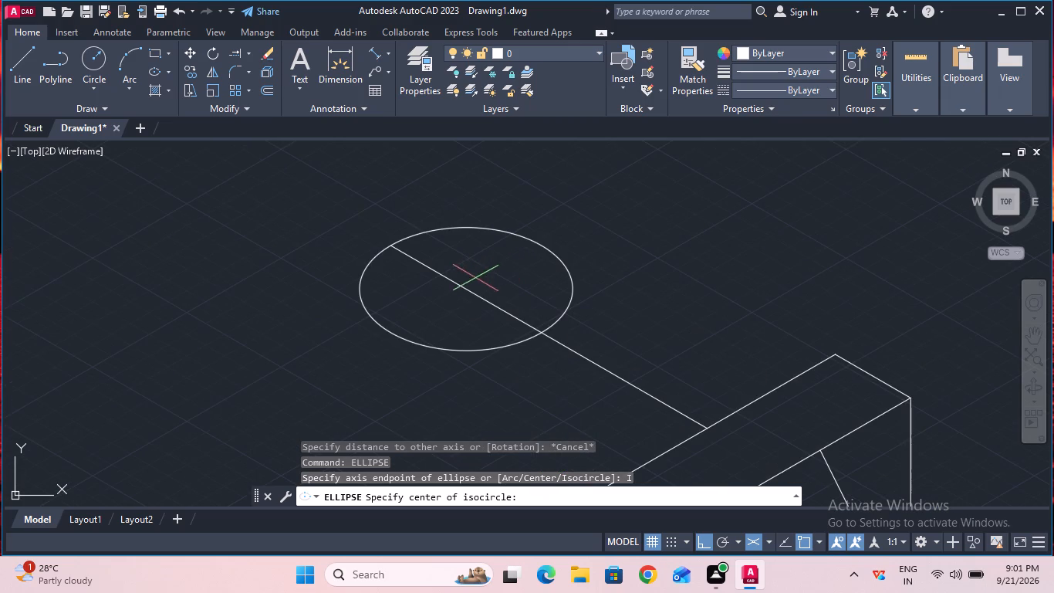
{"action": "left_click", "coordinate": [466, 288]}
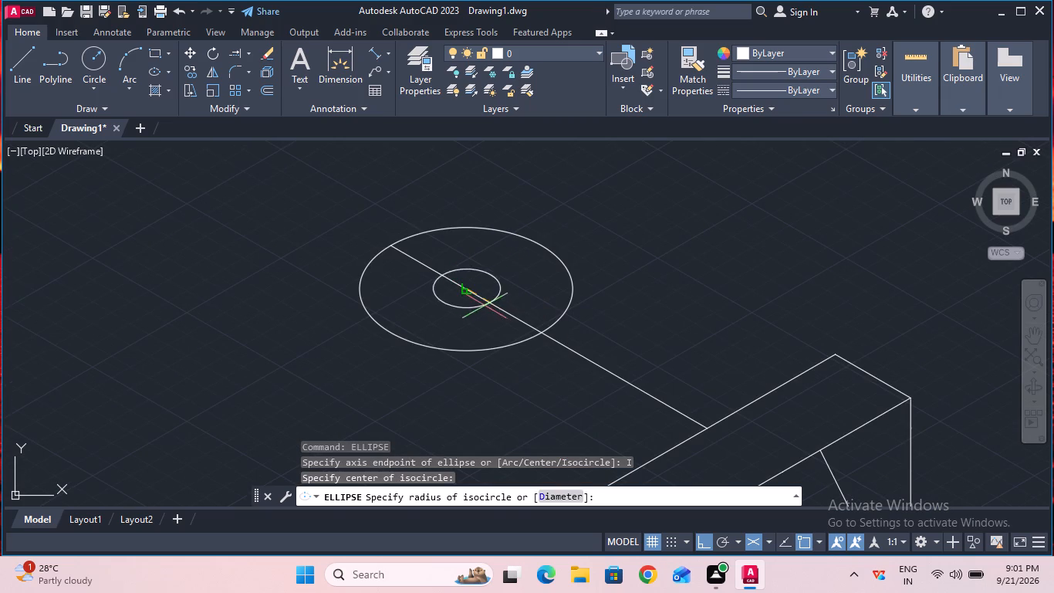
{"action": "key", "text": "1"}
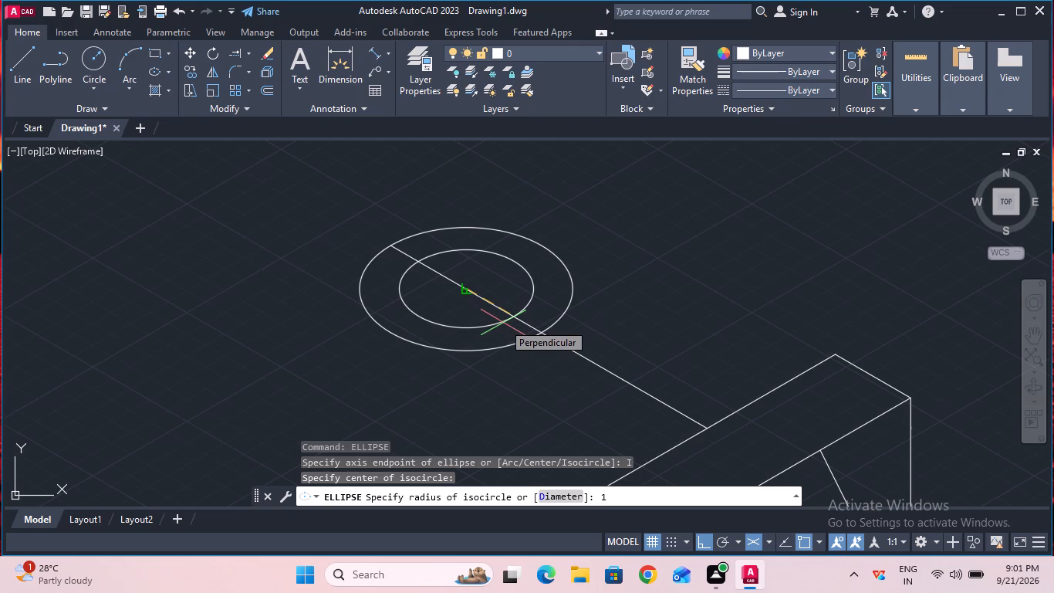
{"action": "key", "text": "5"}
{"action": "key", "text": "Return"}
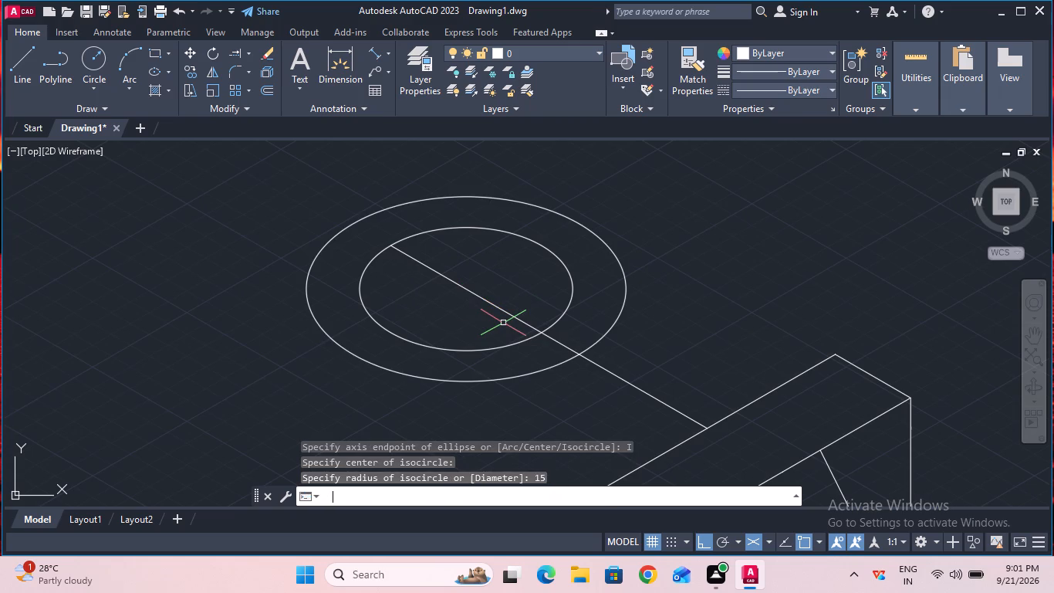
{"action": "key", "text": "Escape"}
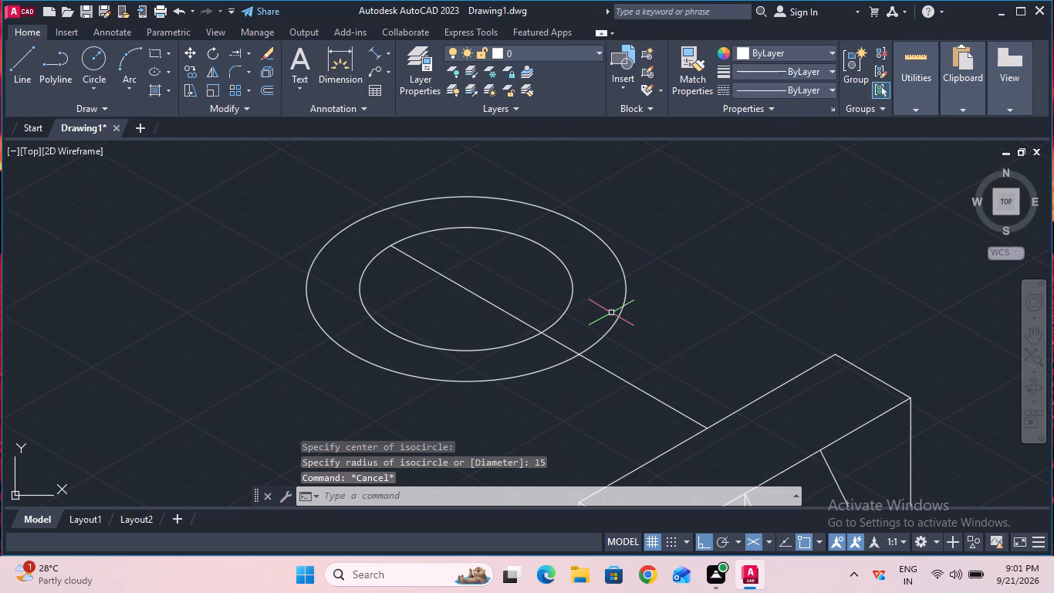
Copy both concentric isocircles 10 mm straight up in the right isoplane.
{"action": "scroll", "coordinate": [612, 313], "scroll_direction": "down", "scroll_amount": 3, "text": "ctrl"}
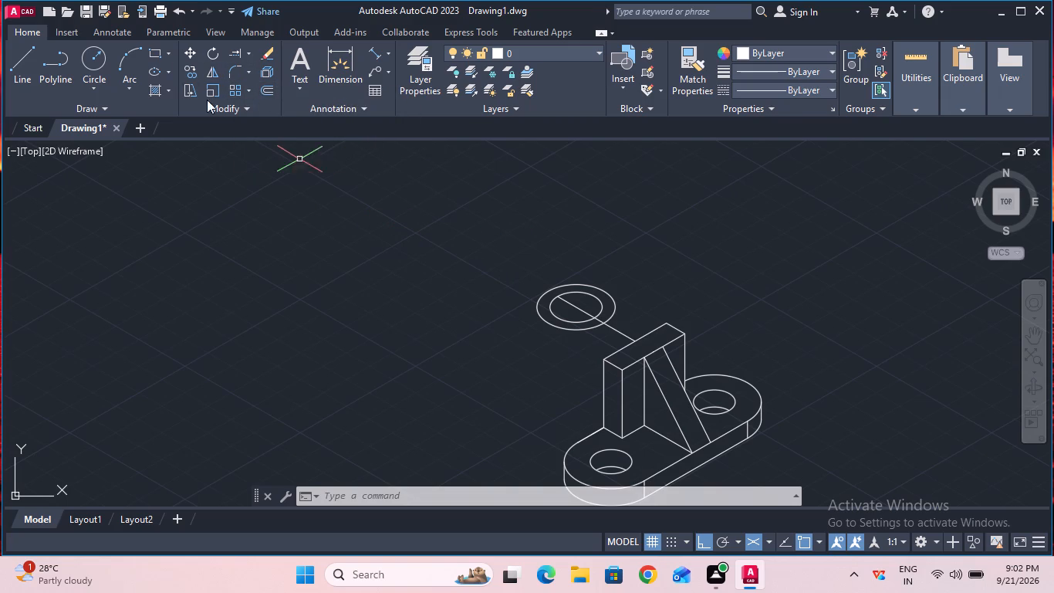
{"action": "left_click", "coordinate": [185, 70]}
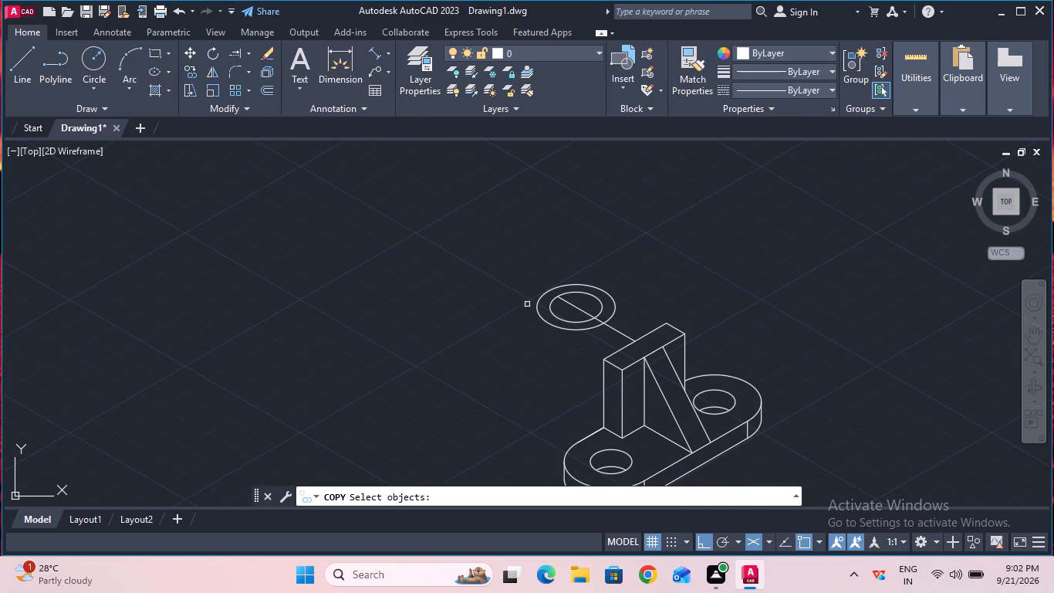
{"action": "left_click", "coordinate": [536, 308]}
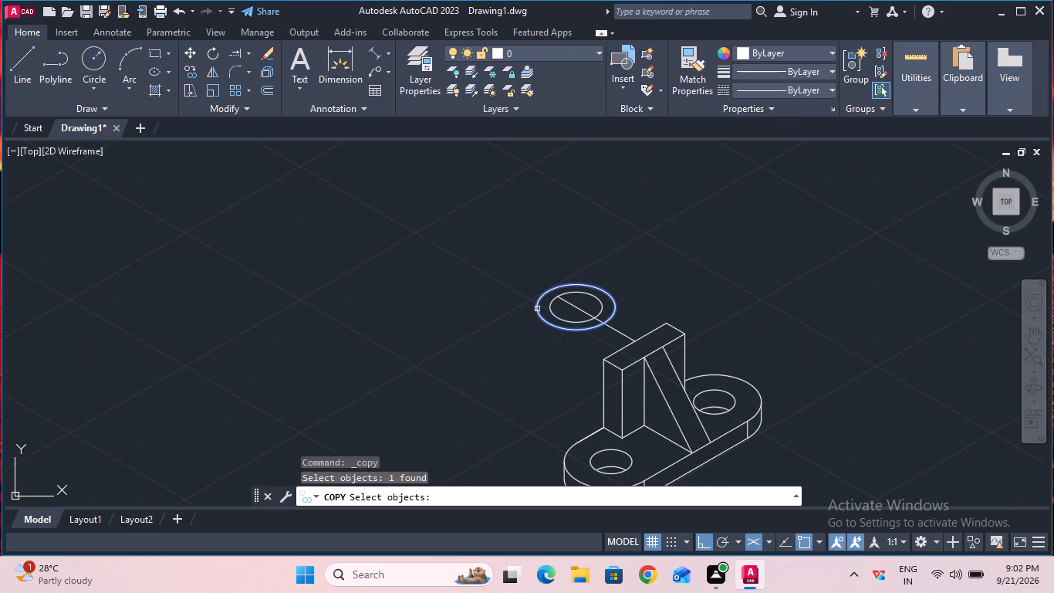
{"action": "left_click", "coordinate": [549, 310], "text": "shift"}
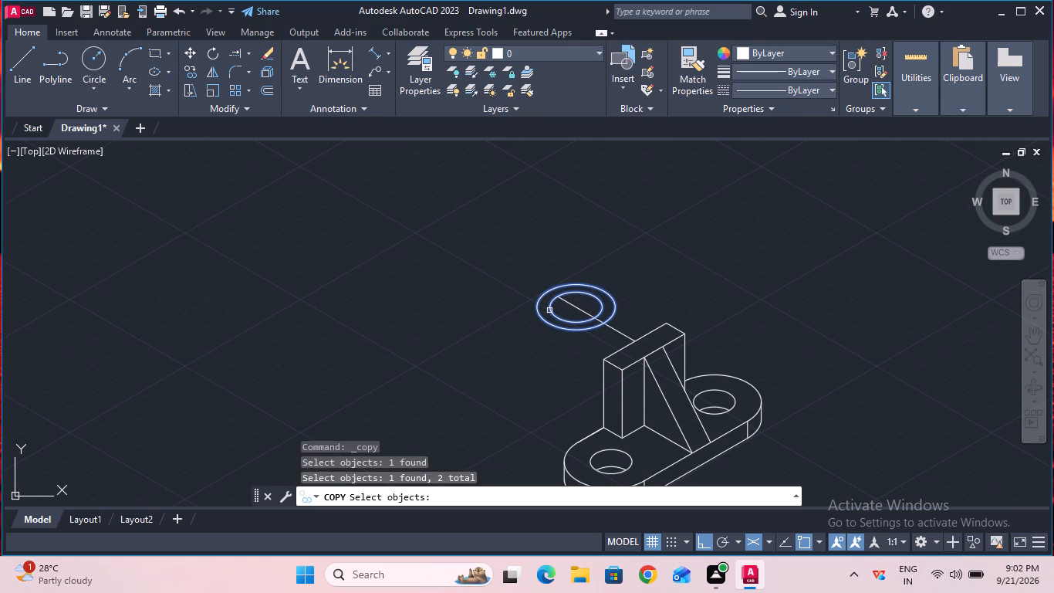
{"action": "key", "text": "Return"}
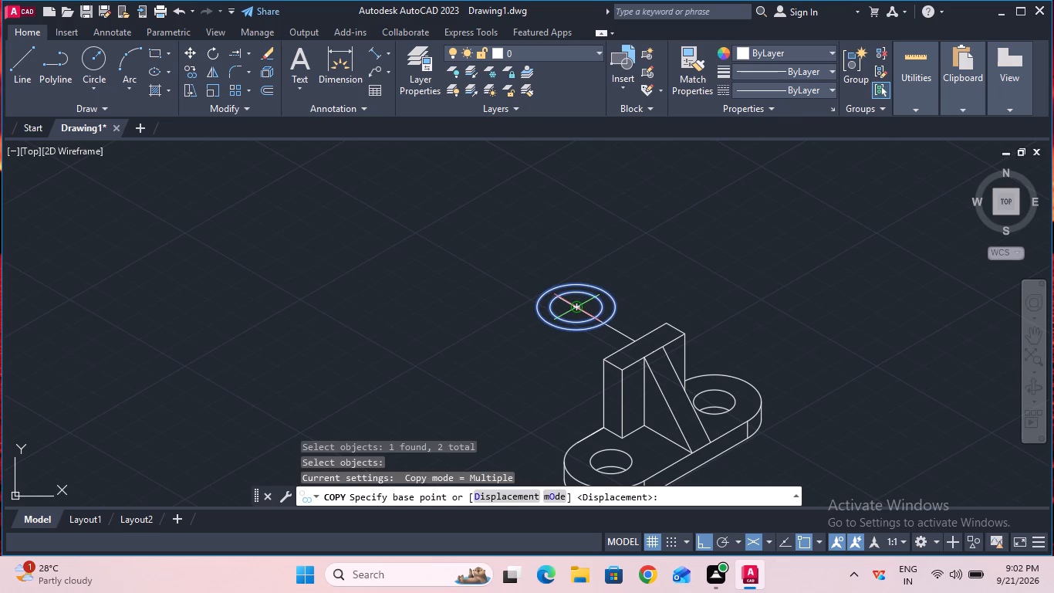
{"action": "left_click", "coordinate": [573, 303]}
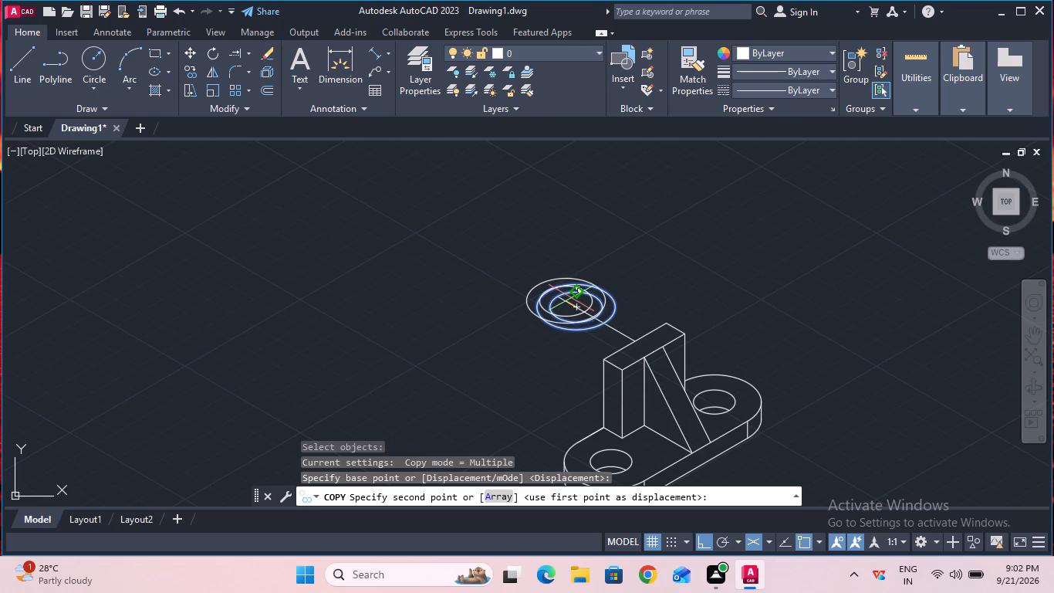
{"action": "key", "text": "F5"}
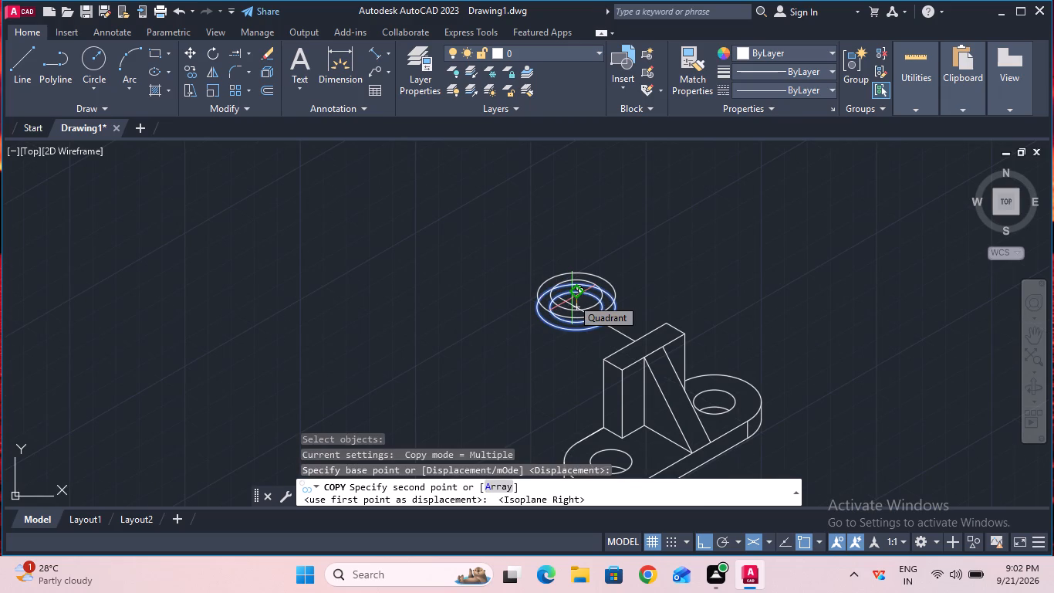
{"action": "key", "text": "1"}
{"action": "key", "text": "0"}
{"action": "key", "text": "Return"}
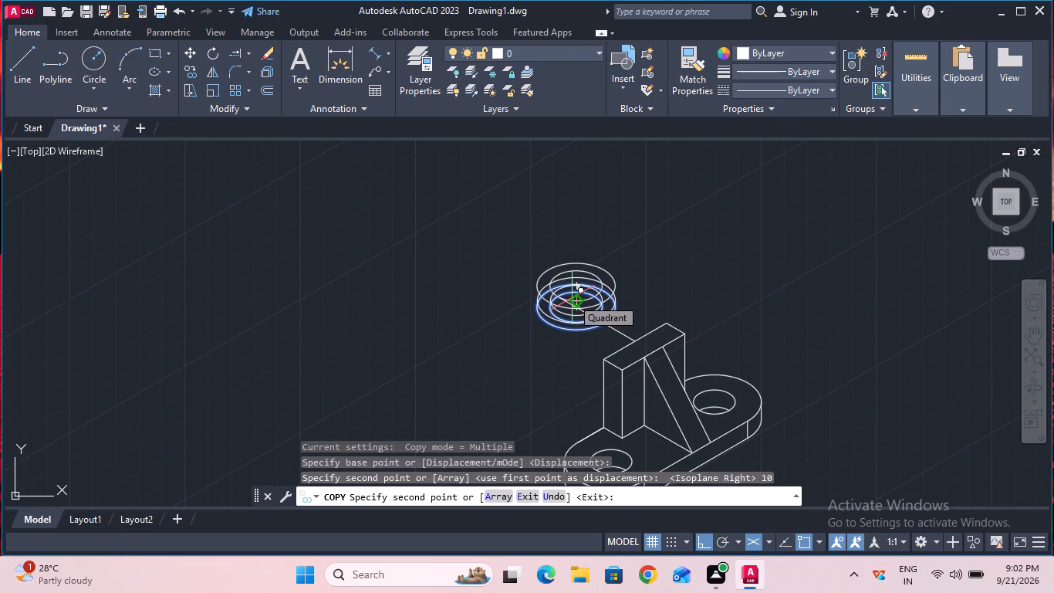
{"action": "key", "text": "Escape"}
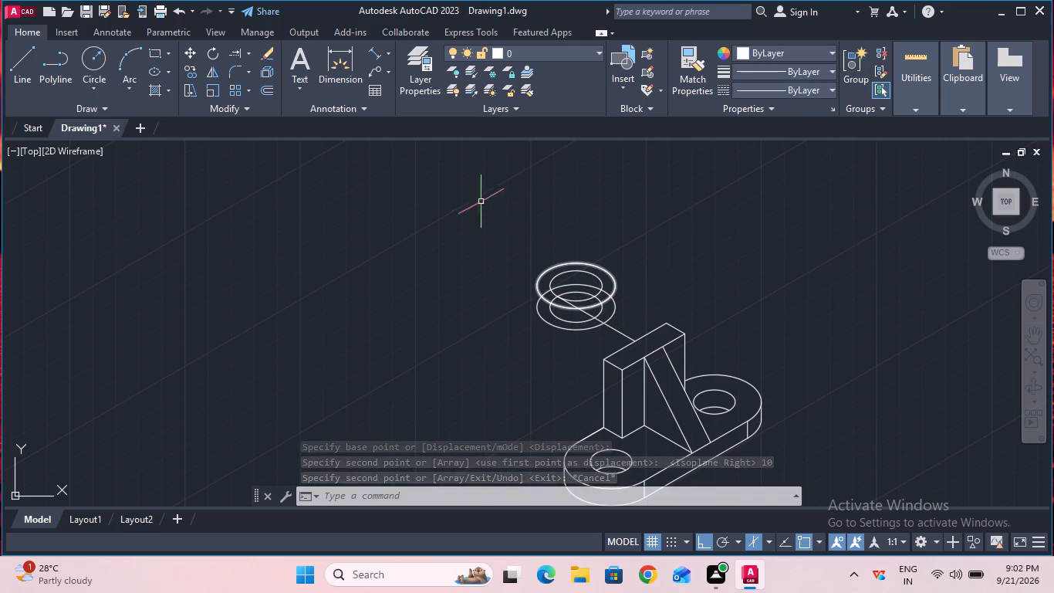
Trim the hidden arcs of the lower two isocircles that fall inside the upper outer isocircle.
{"action": "left_click", "coordinate": [246, 50]}
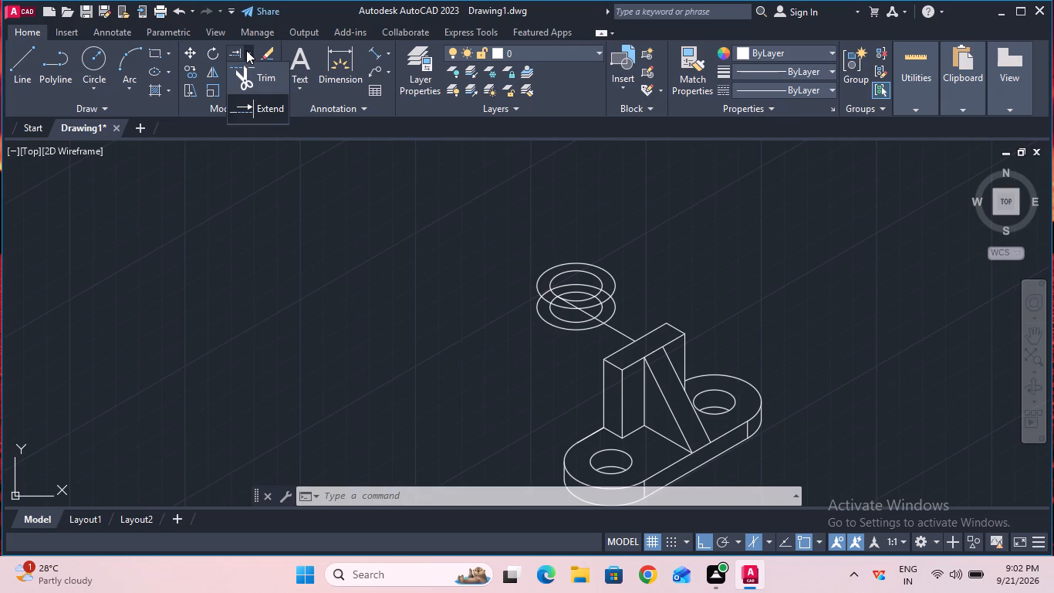
{"action": "left_click", "coordinate": [257, 72]}
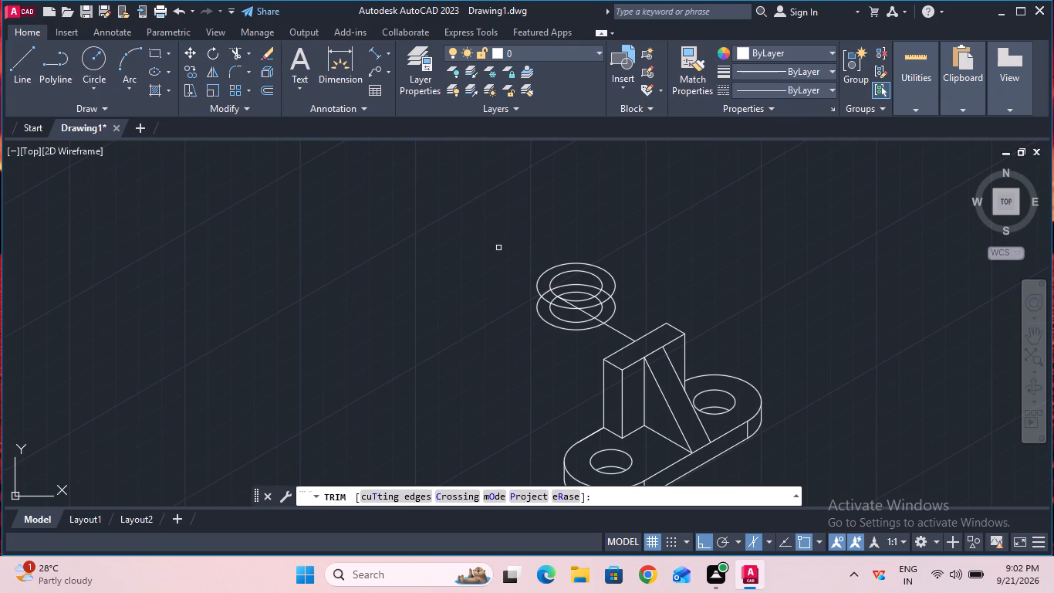
{"action": "left_click", "coordinate": [583, 293]}
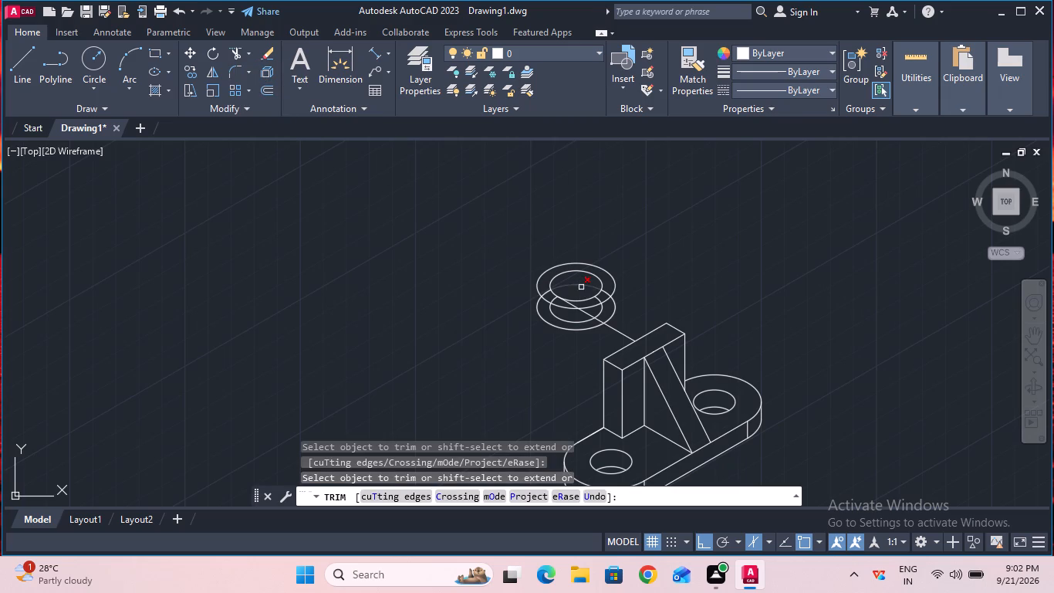
{"action": "left_click", "coordinate": [581, 285]}
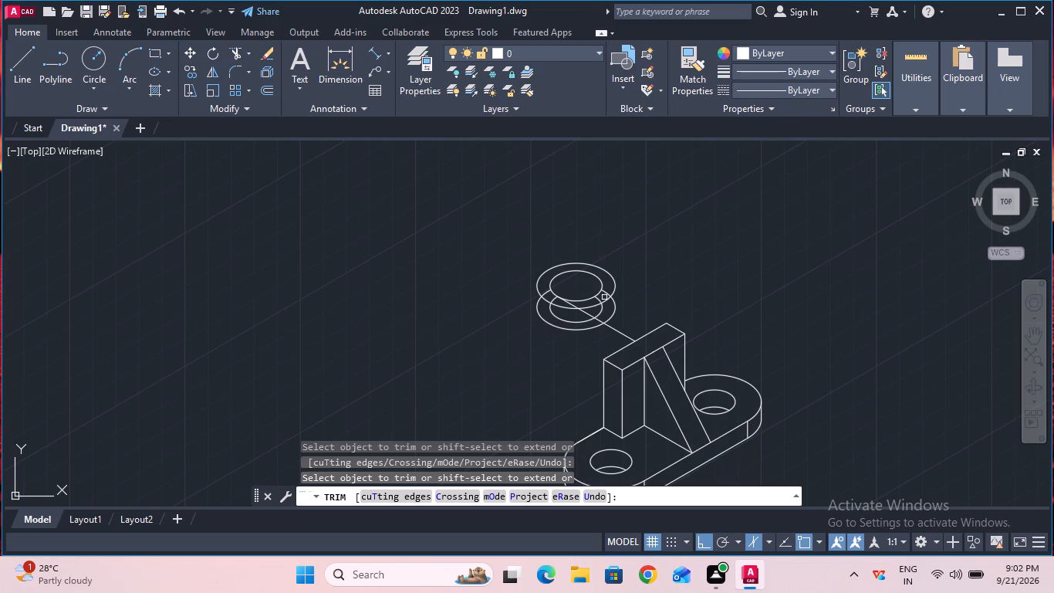
{"action": "left_click", "coordinate": [606, 292]}
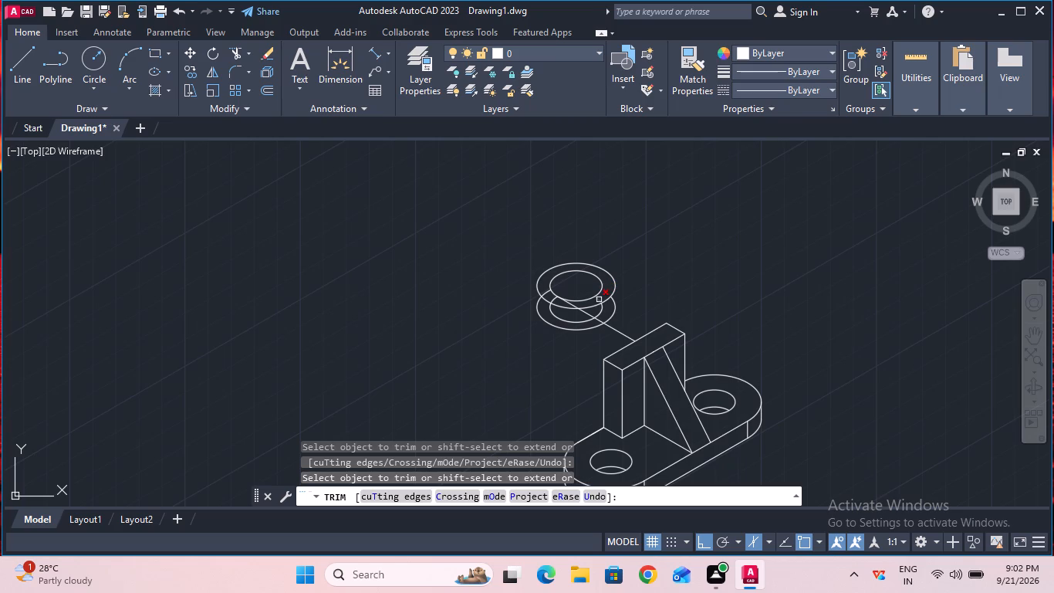
{"action": "left_click", "coordinate": [599, 300]}
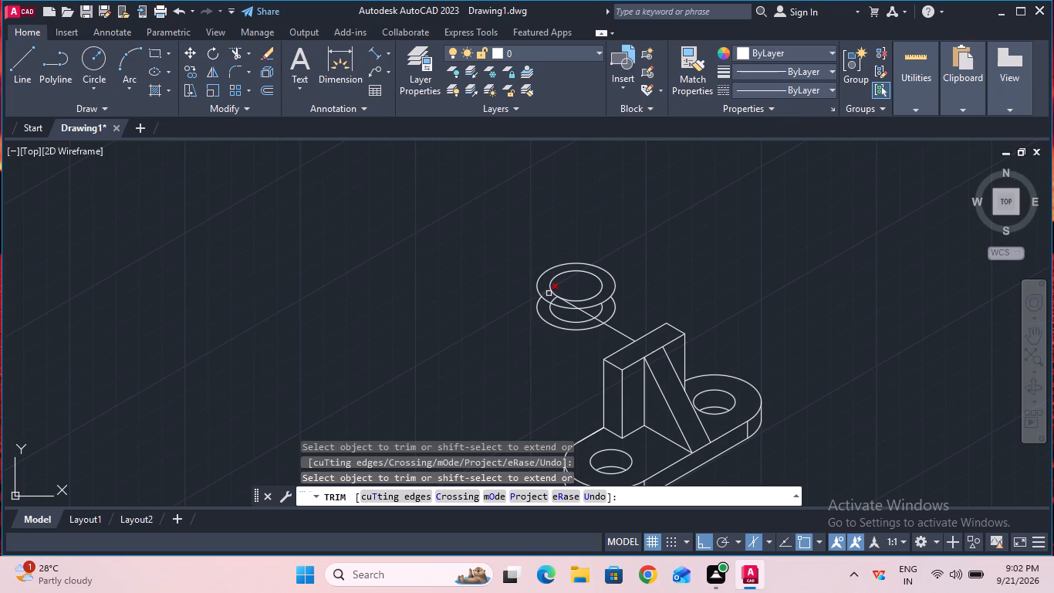
{"action": "left_click", "coordinate": [549, 292]}
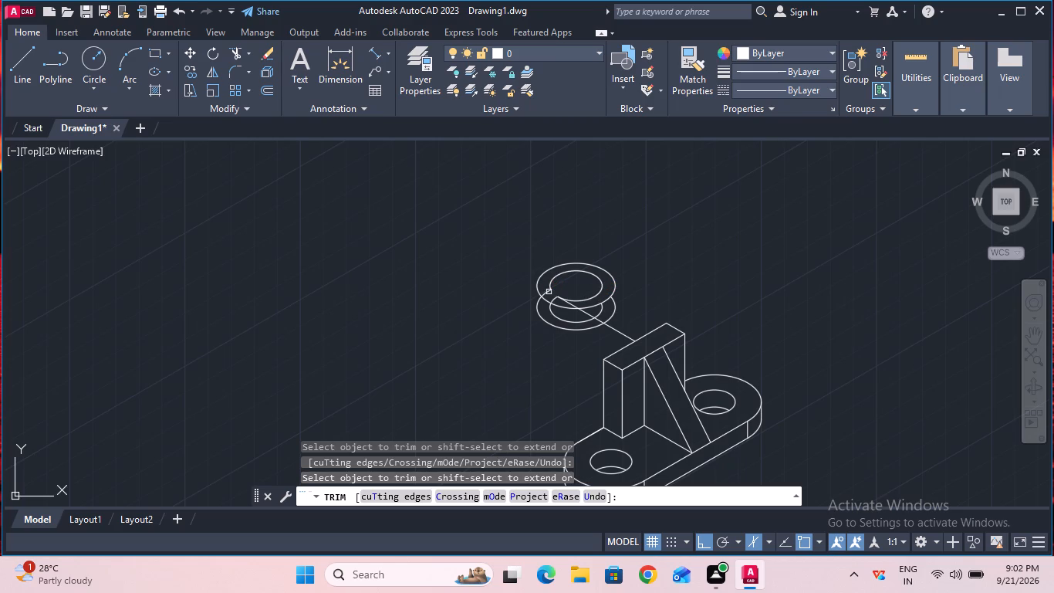
{"action": "left_click", "coordinate": [547, 293]}
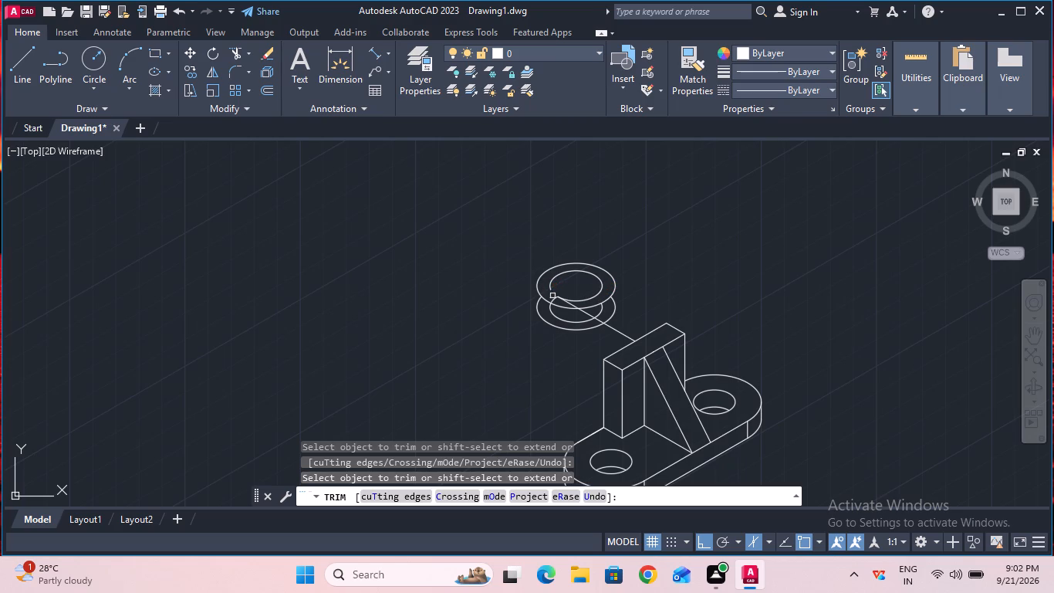
{"action": "left_click", "coordinate": [554, 299]}
{"action": "key", "text": "Escape"}
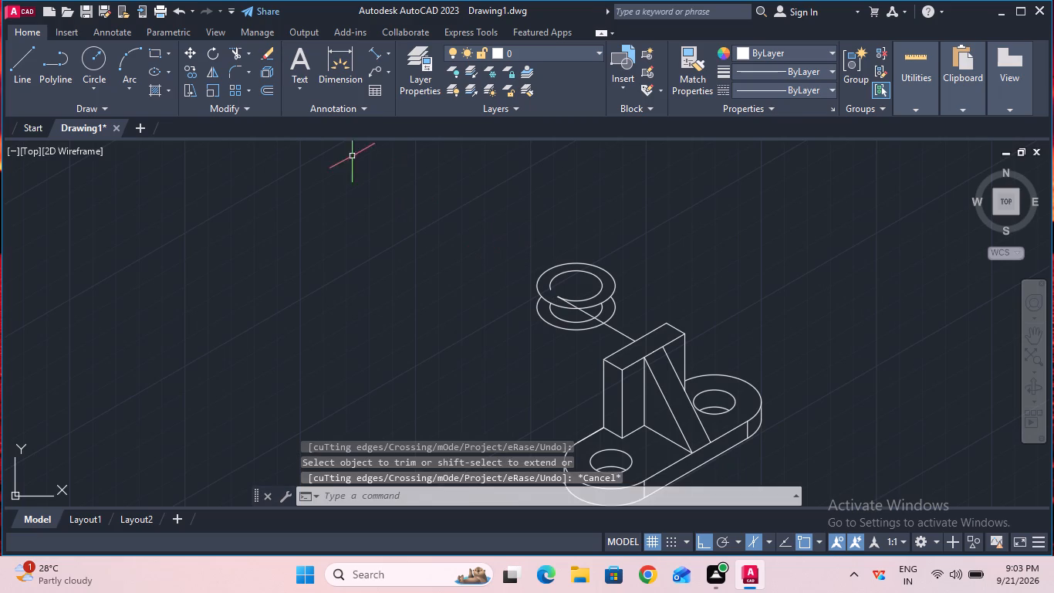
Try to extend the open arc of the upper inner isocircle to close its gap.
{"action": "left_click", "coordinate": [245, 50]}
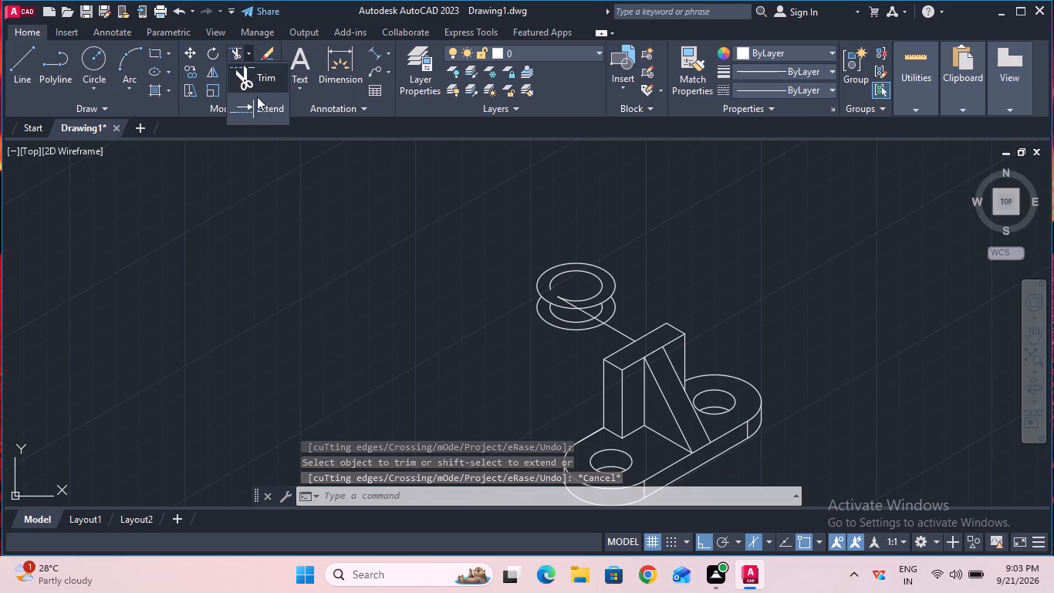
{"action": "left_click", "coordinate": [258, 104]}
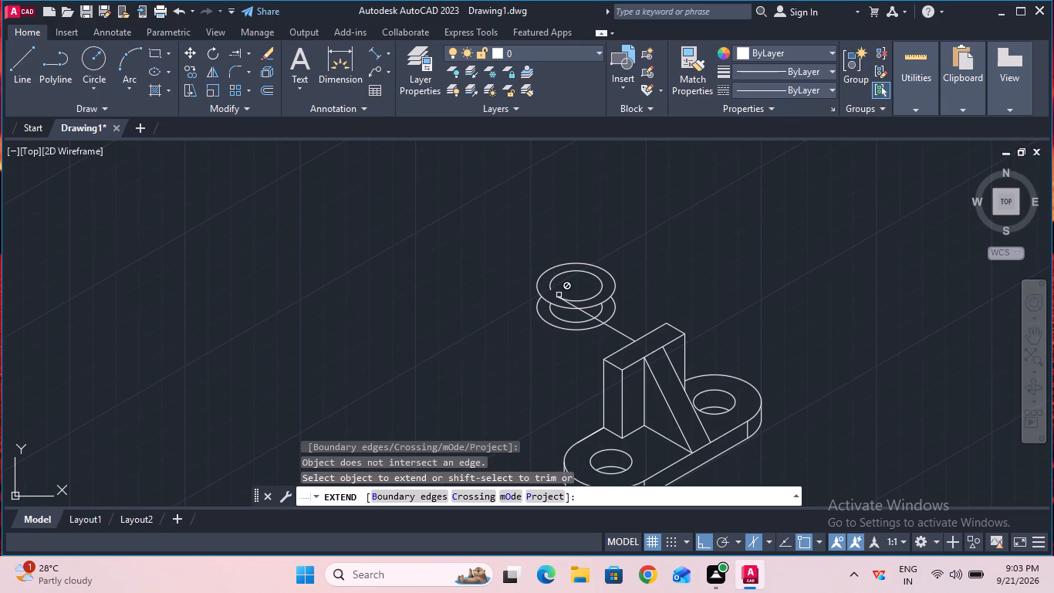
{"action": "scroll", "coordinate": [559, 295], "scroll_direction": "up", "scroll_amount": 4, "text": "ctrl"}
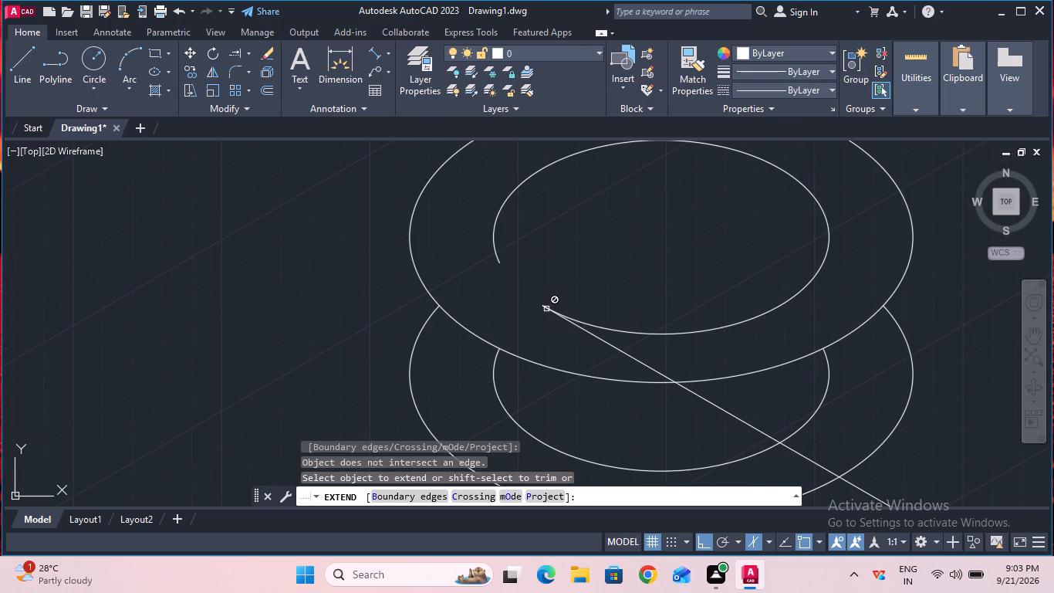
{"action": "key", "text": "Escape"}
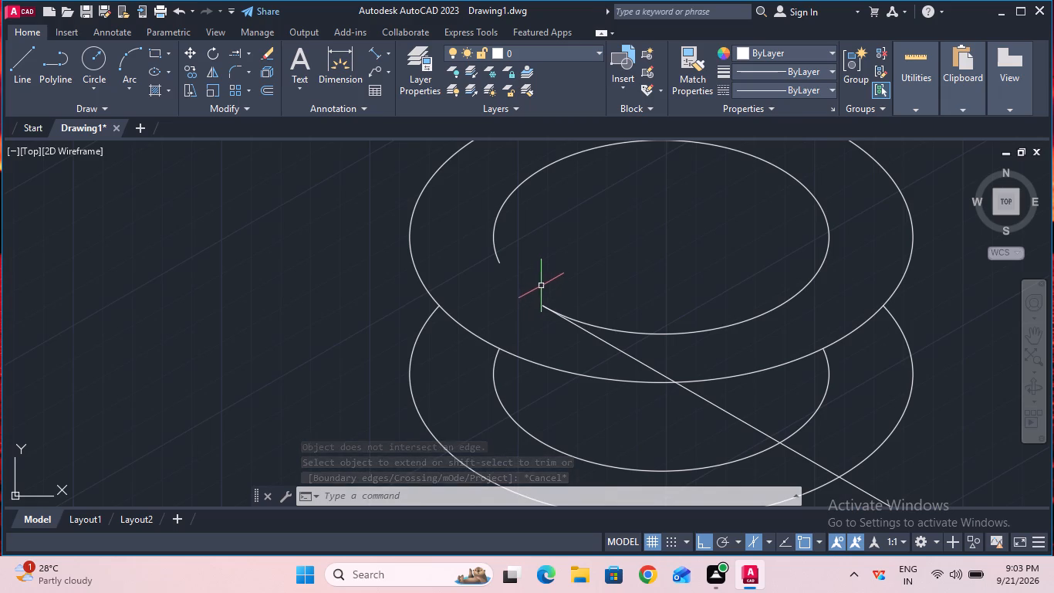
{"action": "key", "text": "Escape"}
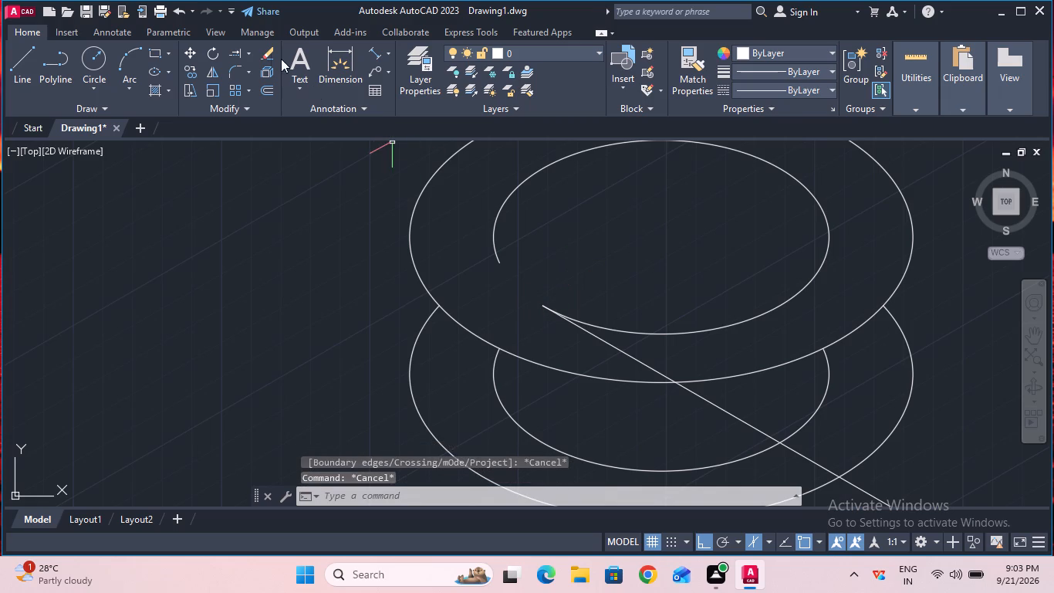
Trim the connecting line back to the lower outer isocircle and remove the remaining arc of the lower inner isocircle.
{"action": "left_click", "coordinate": [248, 50]}
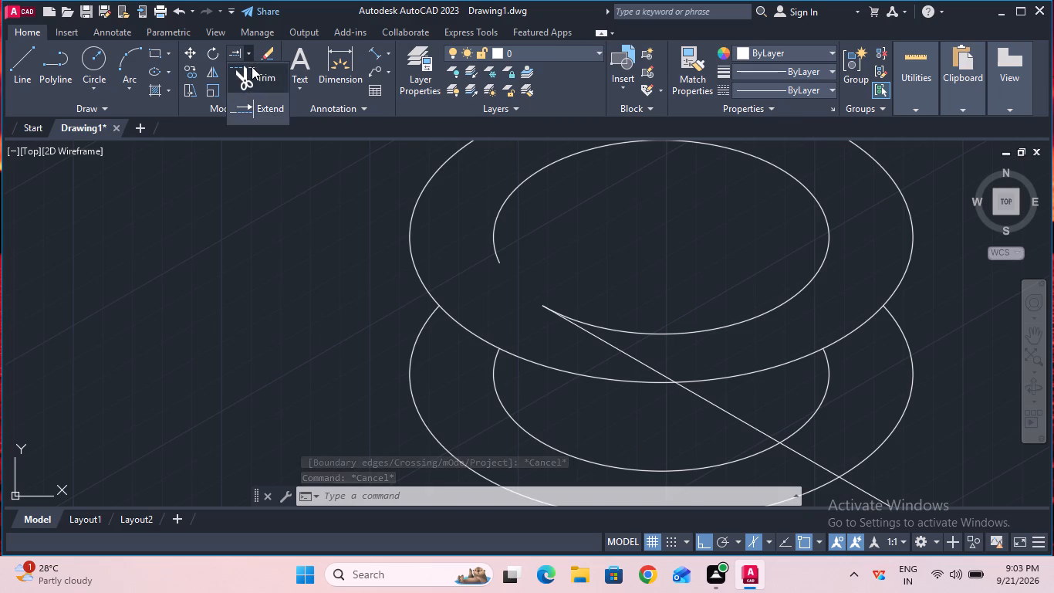
{"action": "left_click", "coordinate": [252, 67]}
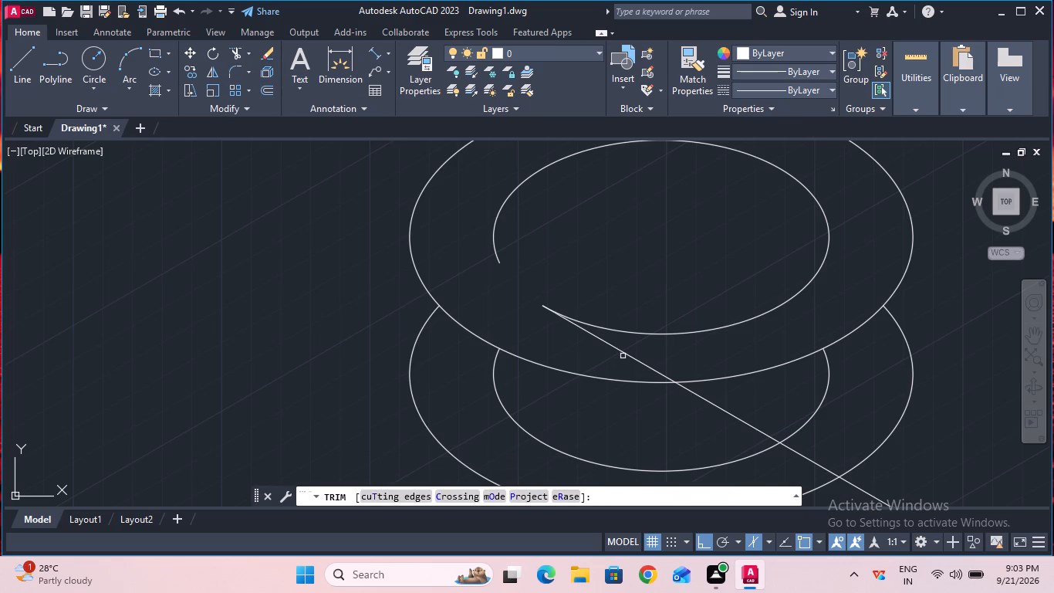
{"action": "left_click", "coordinate": [651, 367]}
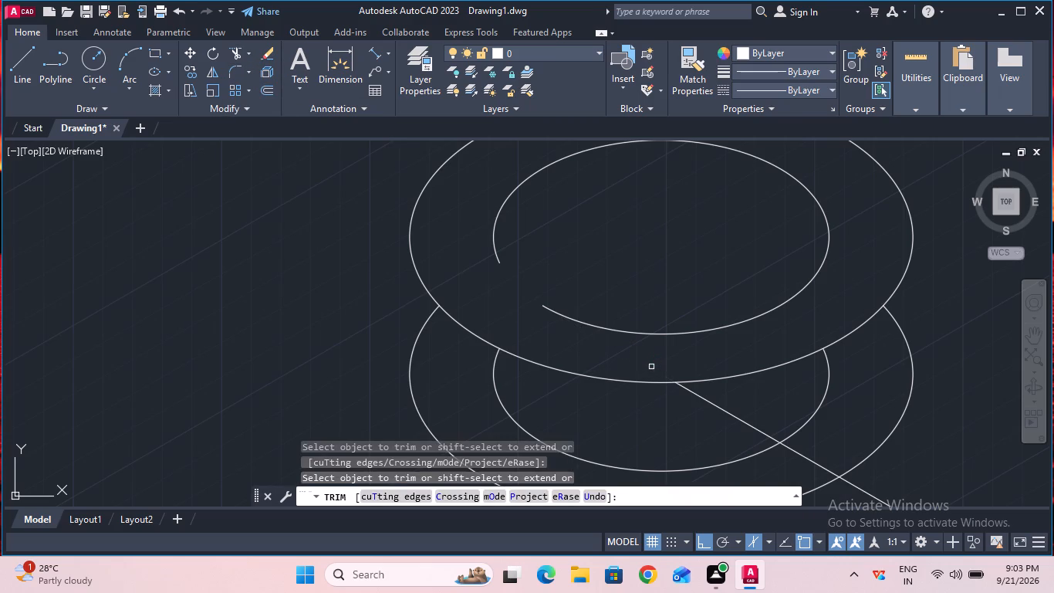
{"action": "left_click", "coordinate": [717, 405]}
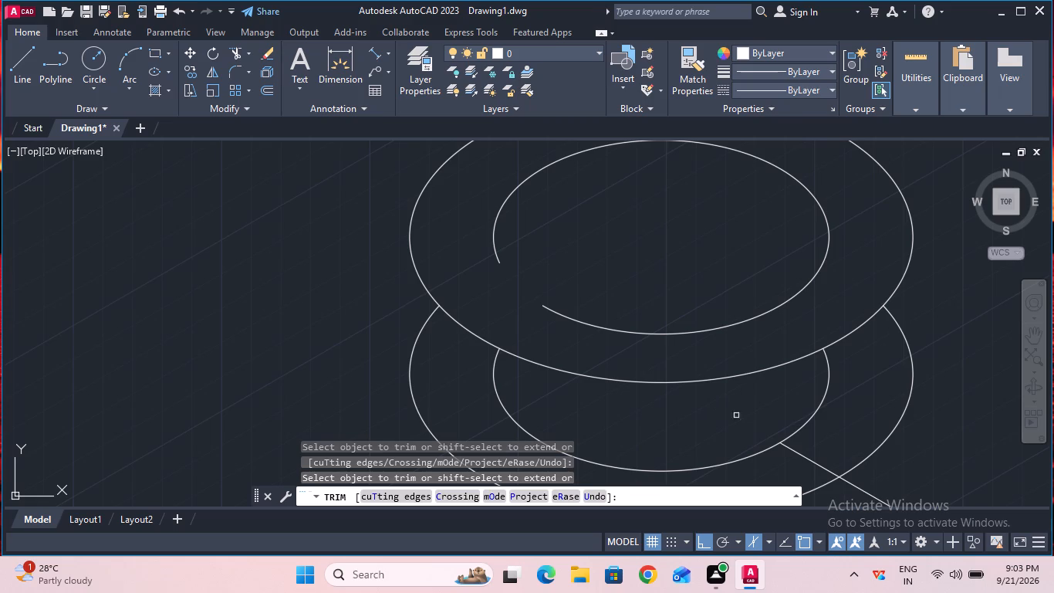
{"action": "left_click", "coordinate": [790, 449]}
{"action": "scroll", "coordinate": [790, 449], "scroll_direction": "down", "scroll_amount": 2, "text": "ctrl"}
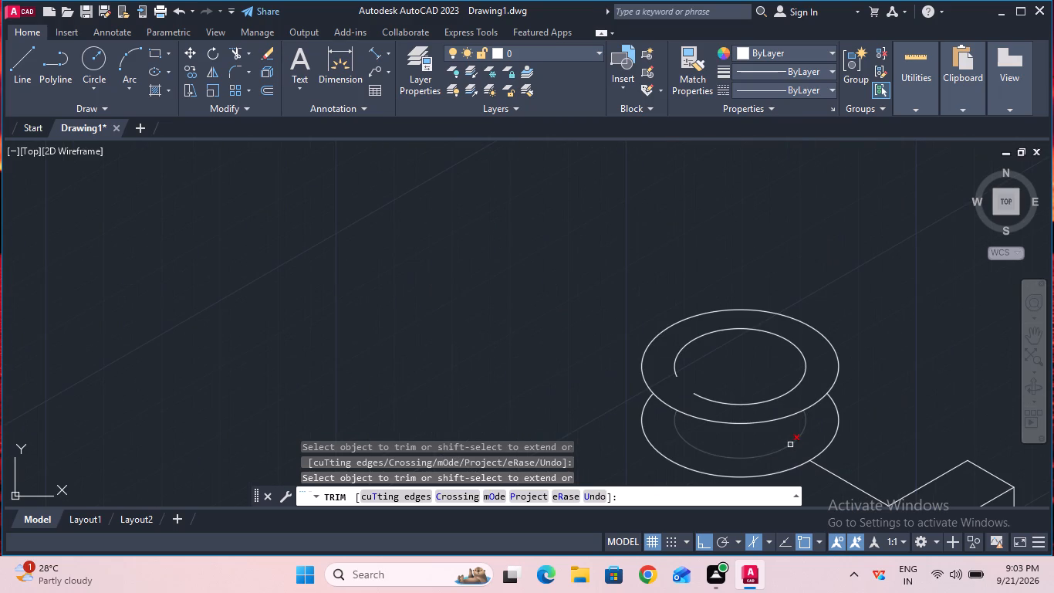
{"action": "left_click", "coordinate": [790, 445]}
{"action": "key", "text": "Escape"}
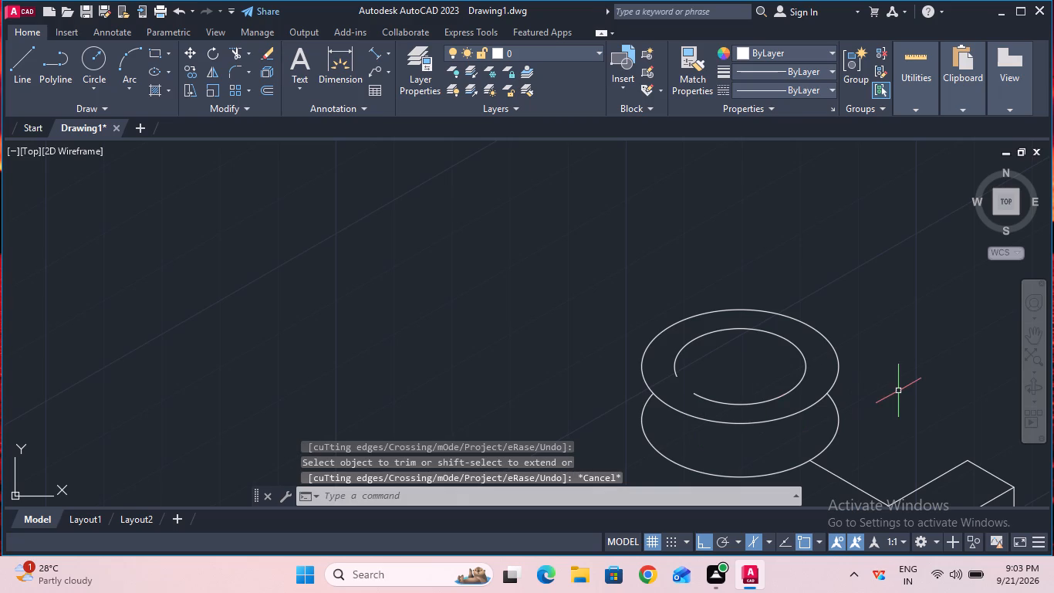
{"action": "scroll", "coordinate": [899, 391], "scroll_direction": "down", "scroll_amount": 3, "text": "ctrl"}
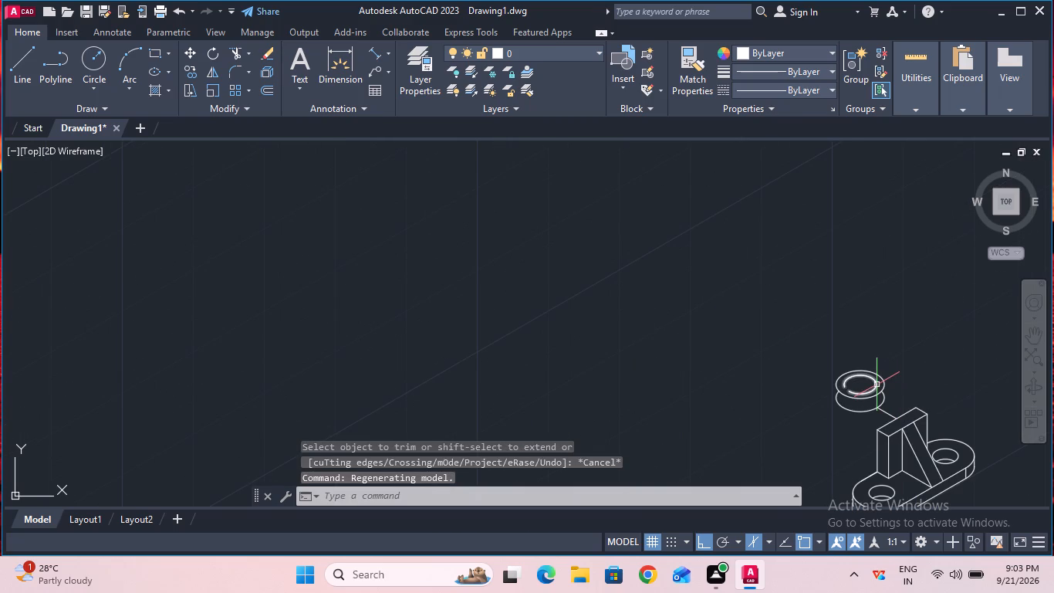
{"action": "scroll", "coordinate": [877, 385], "scroll_direction": "up", "scroll_amount": 1, "text": "ctrl"}
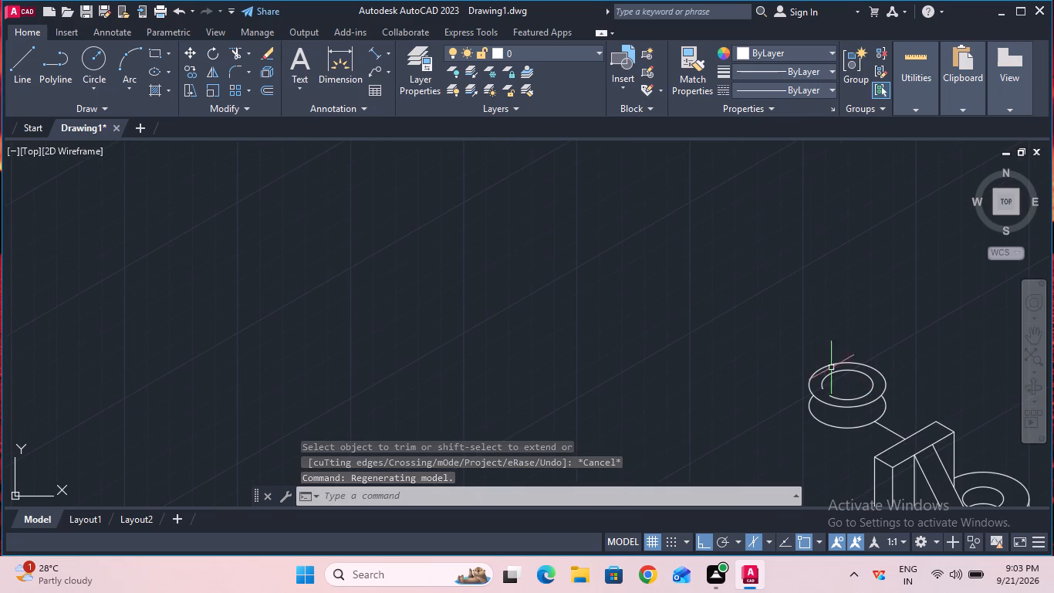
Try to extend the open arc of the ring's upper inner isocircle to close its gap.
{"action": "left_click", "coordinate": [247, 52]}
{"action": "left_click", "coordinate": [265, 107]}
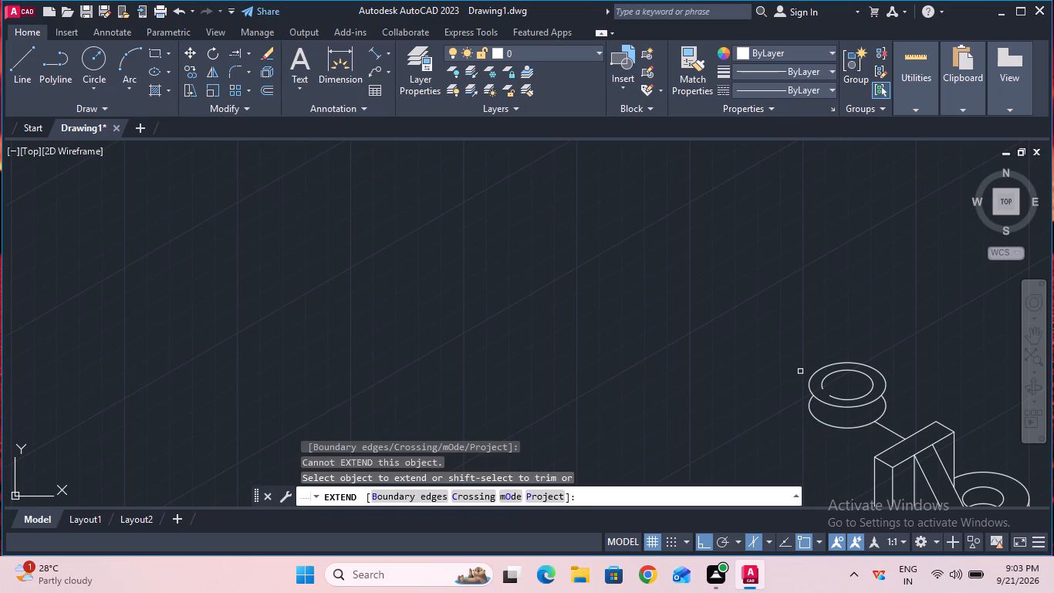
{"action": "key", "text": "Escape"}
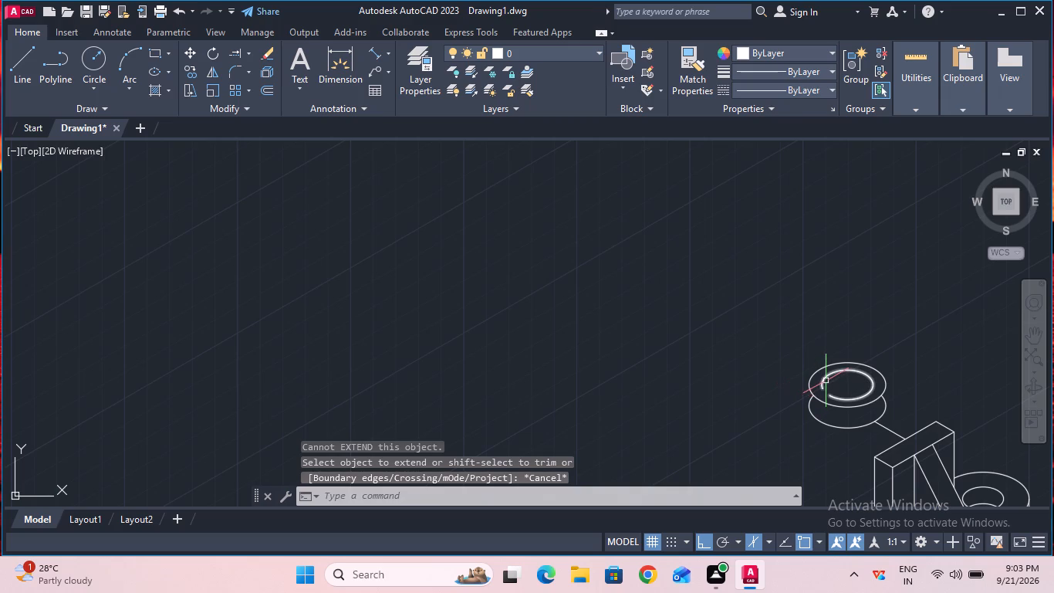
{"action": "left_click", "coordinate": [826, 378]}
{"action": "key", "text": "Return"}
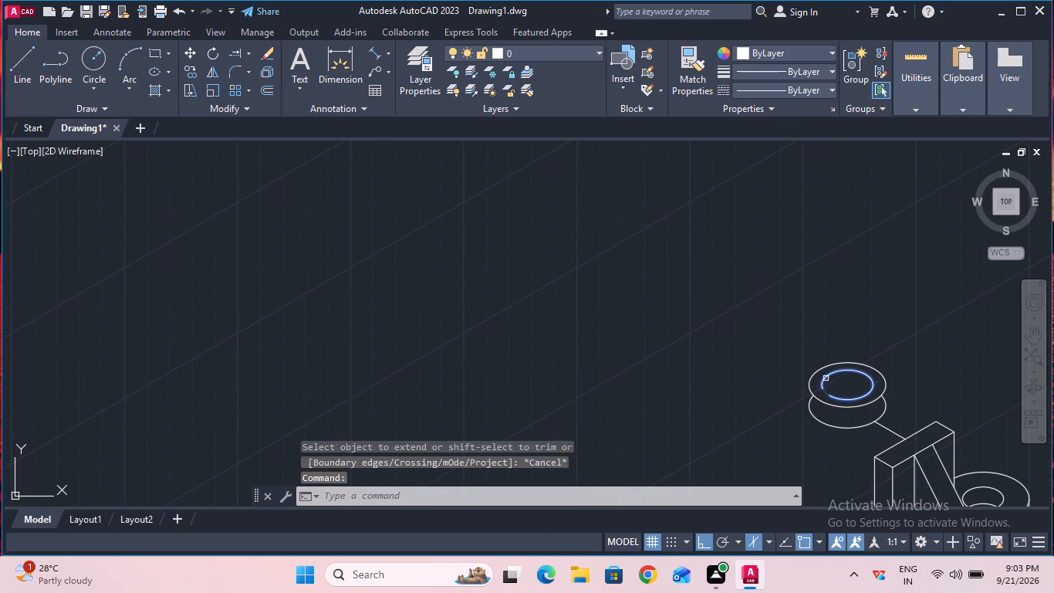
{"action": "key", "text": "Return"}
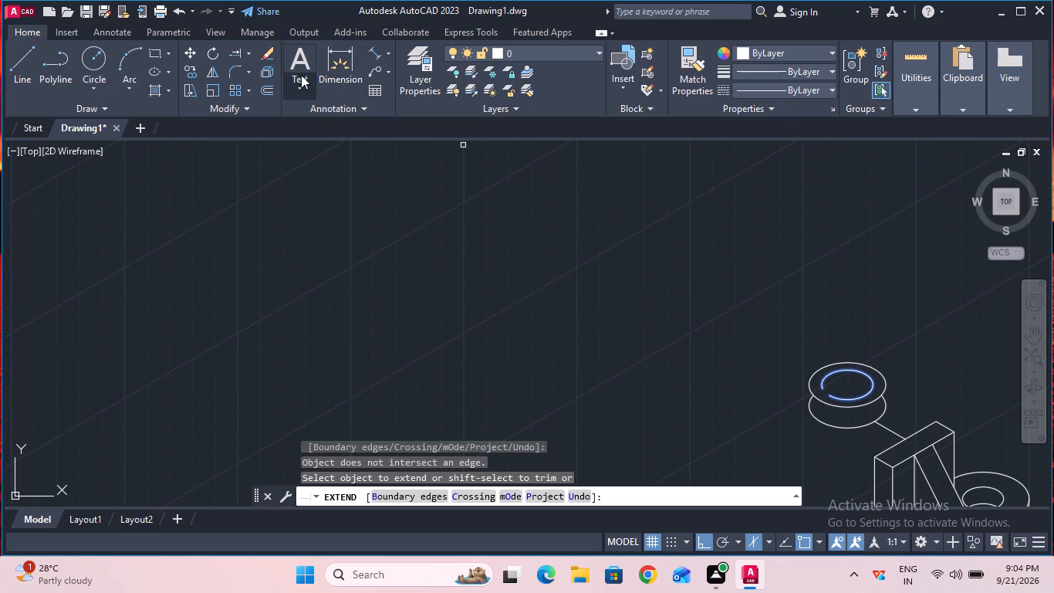
Erase the open arc of the ring's upper inner isocircle.
{"action": "left_click", "coordinate": [271, 55]}
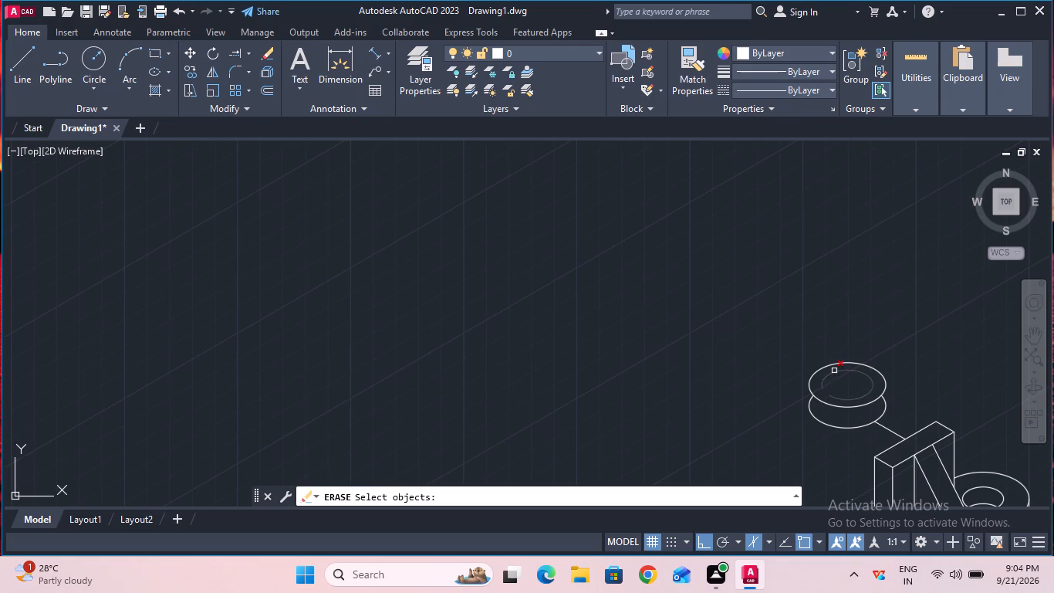
{"action": "left_click", "coordinate": [834, 371]}
{"action": "key", "text": "Return"}
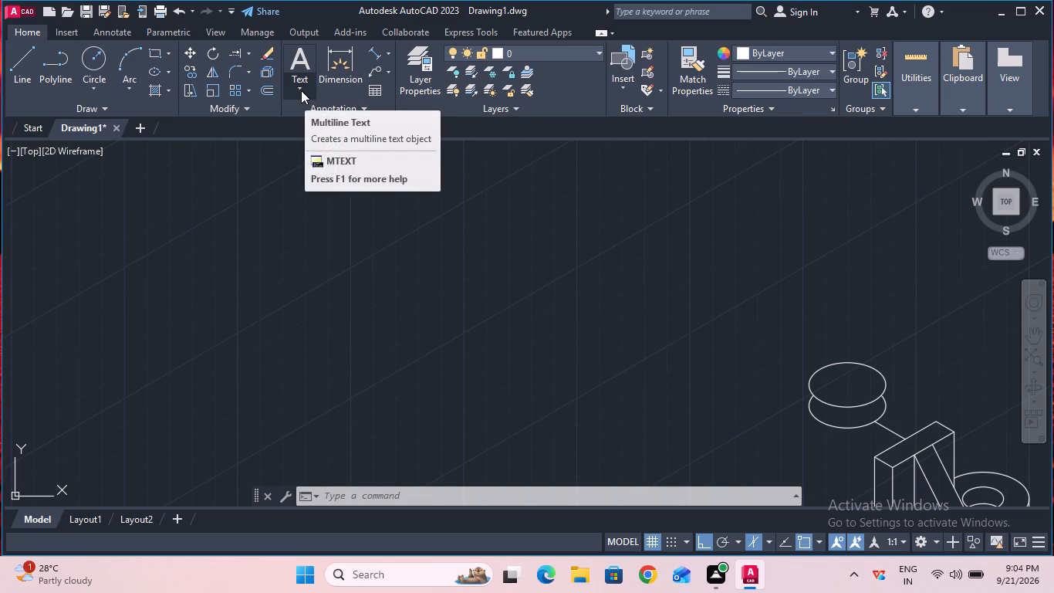
Draw an isocircle of radius 10 mm in the top isoplane, centred on the ring's upper outer isocircle.
{"action": "type", "text": "ell"}
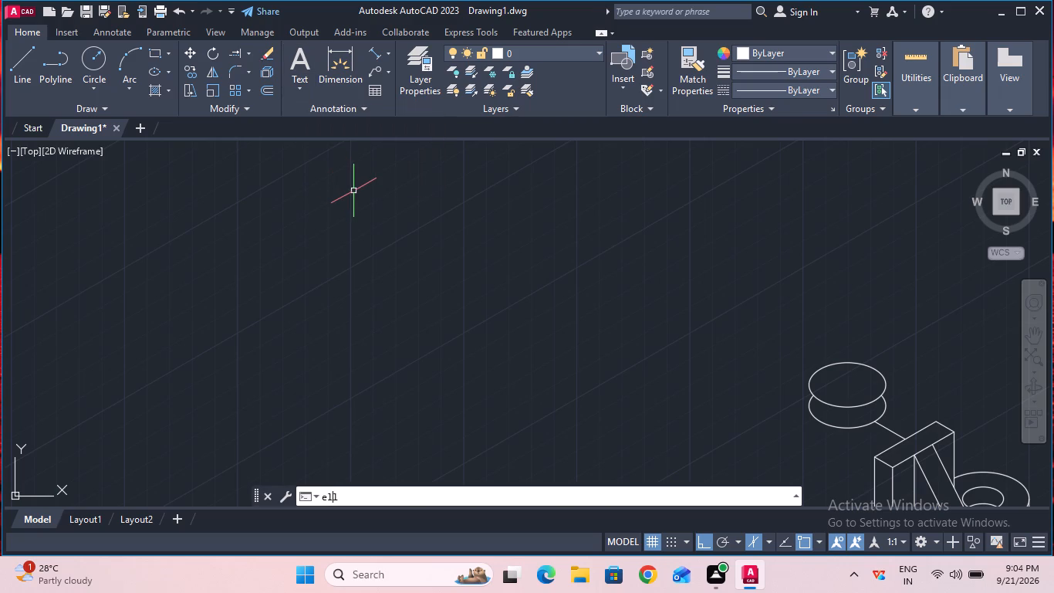
{"action": "left_click", "coordinate": [359, 339]}
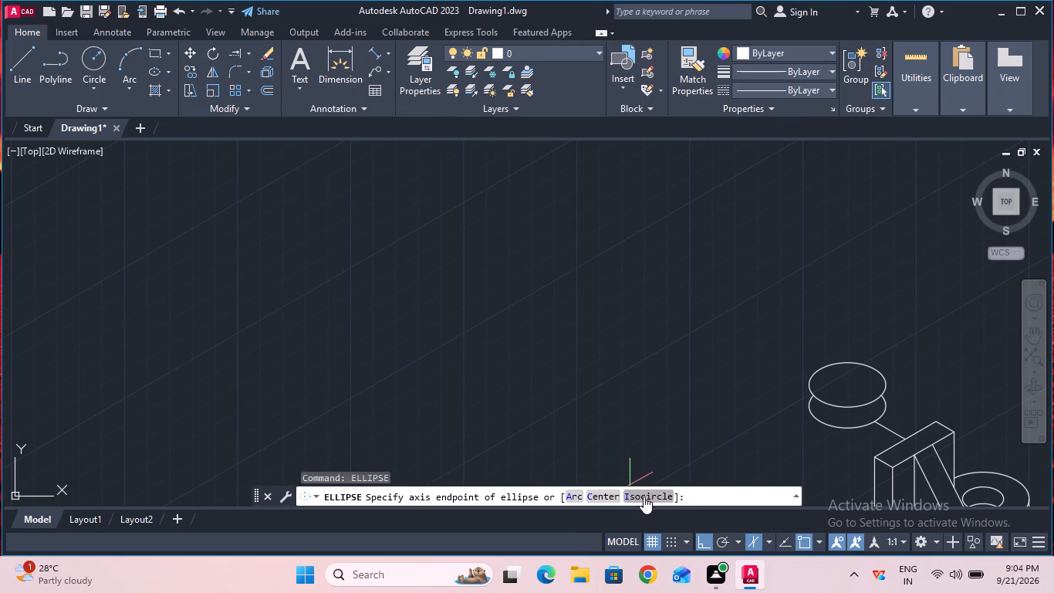
{"action": "left_click", "coordinate": [644, 496]}
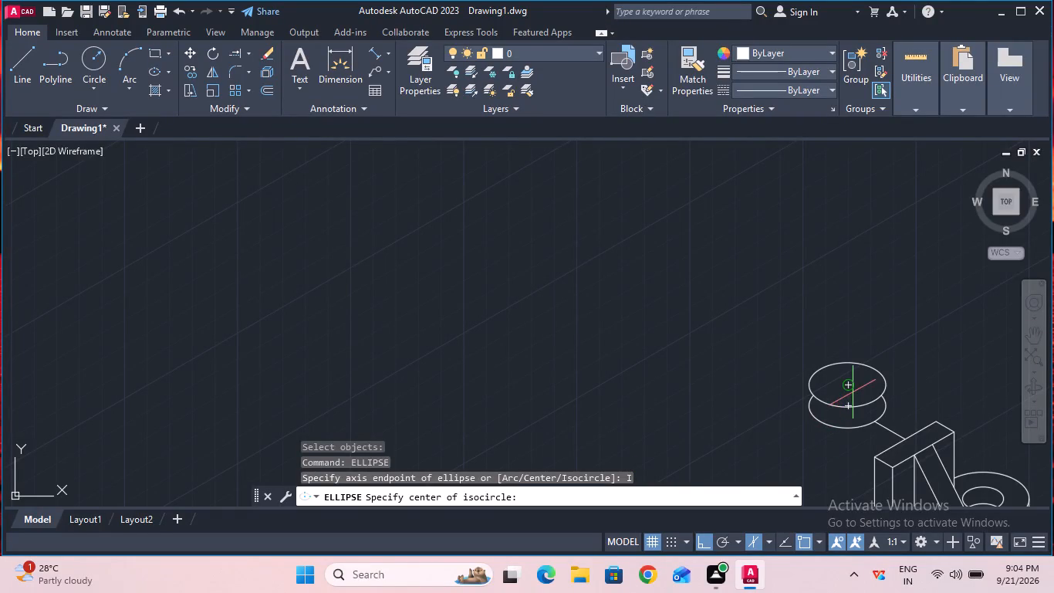
{"action": "left_click", "coordinate": [850, 388]}
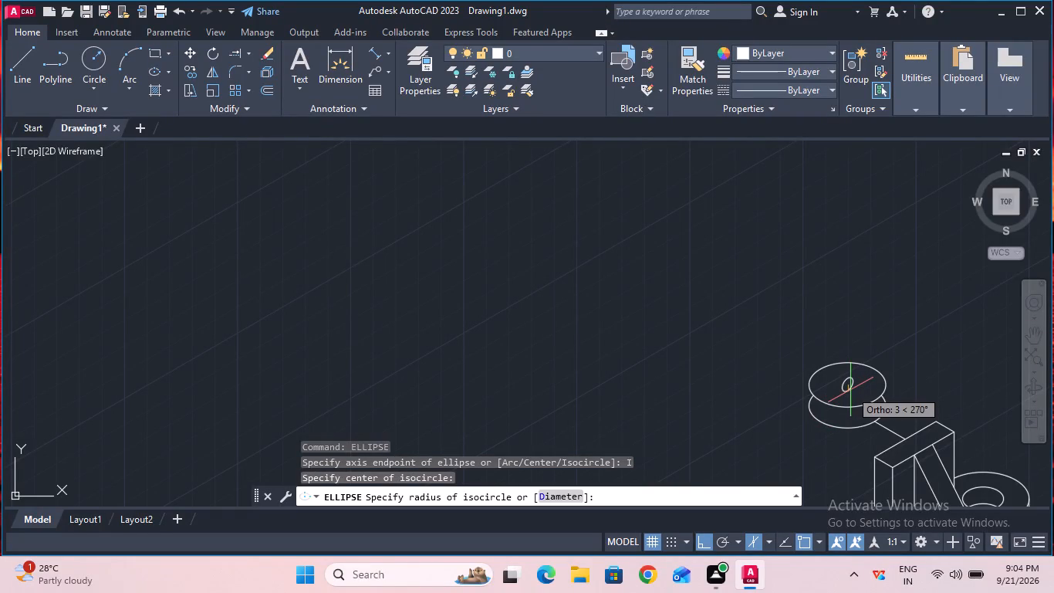
{"action": "key", "text": "F5"}
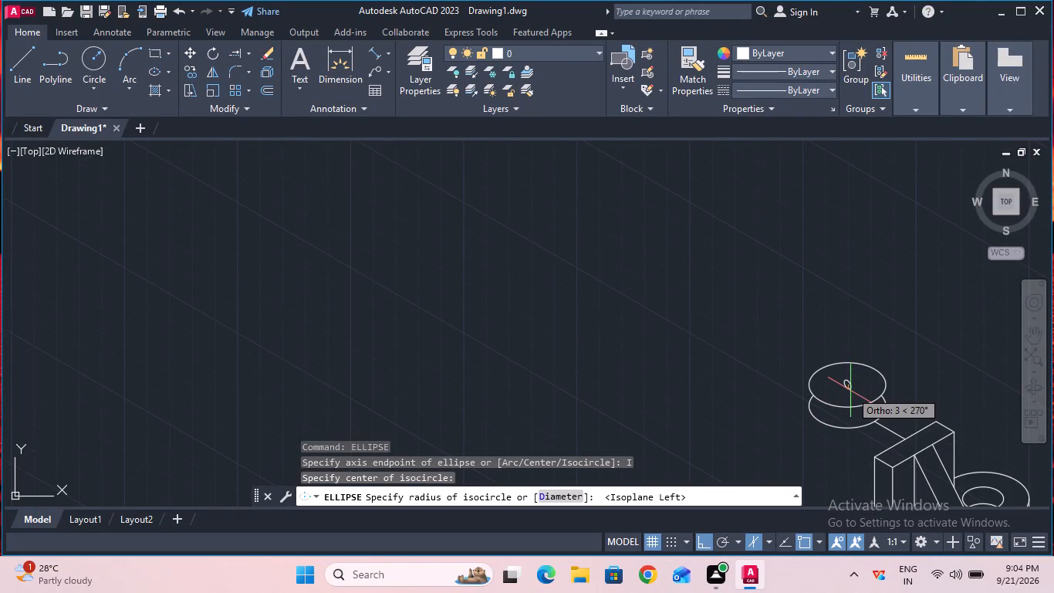
{"action": "key", "text": "F5"}
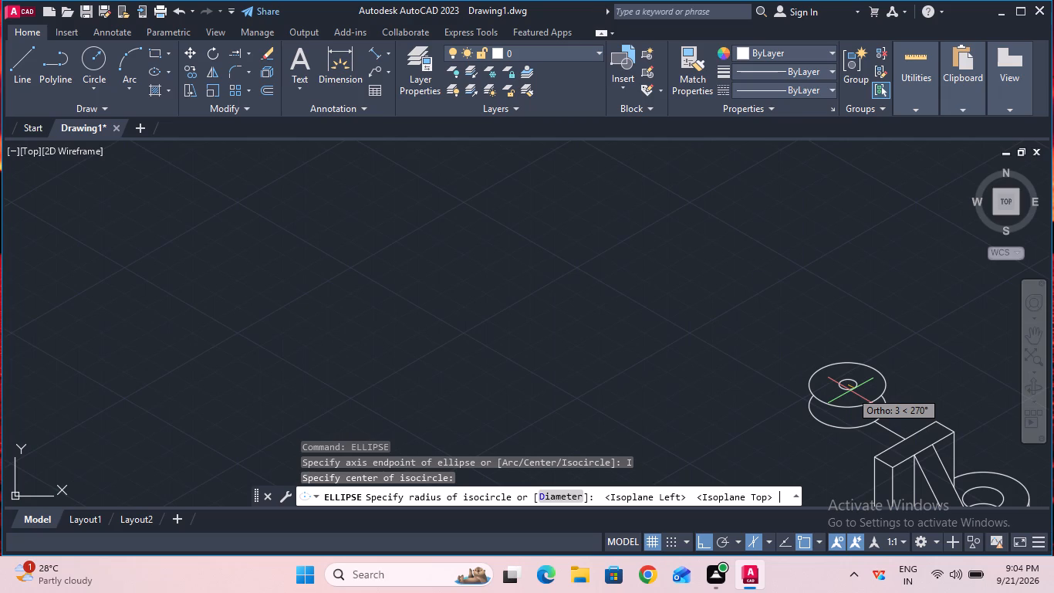
{"action": "key", "text": "1"}
{"action": "key", "text": "0"}
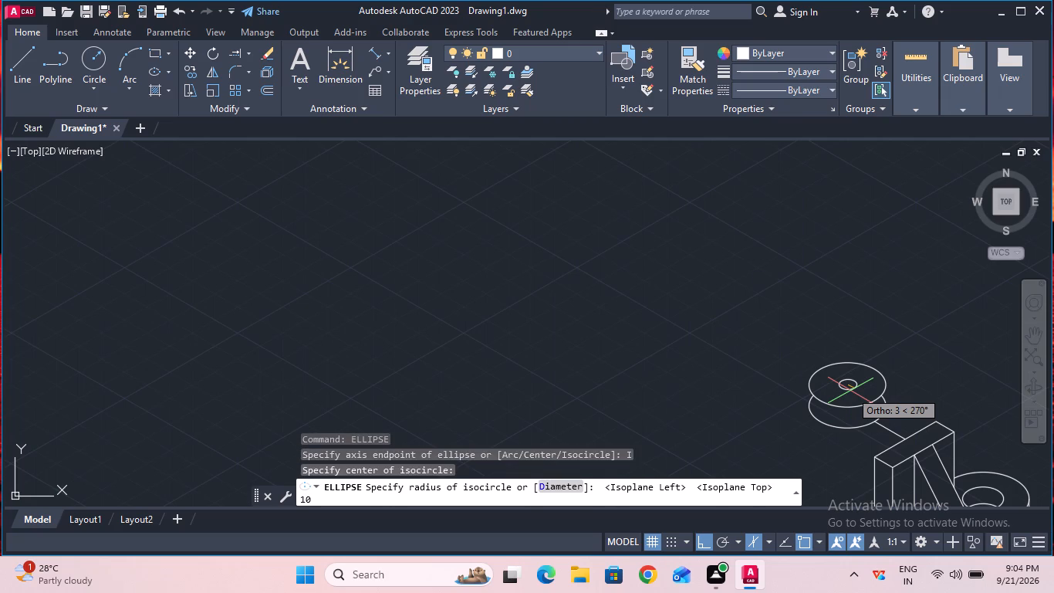
{"action": "key", "text": "Return"}
{"action": "key", "text": "Escape"}
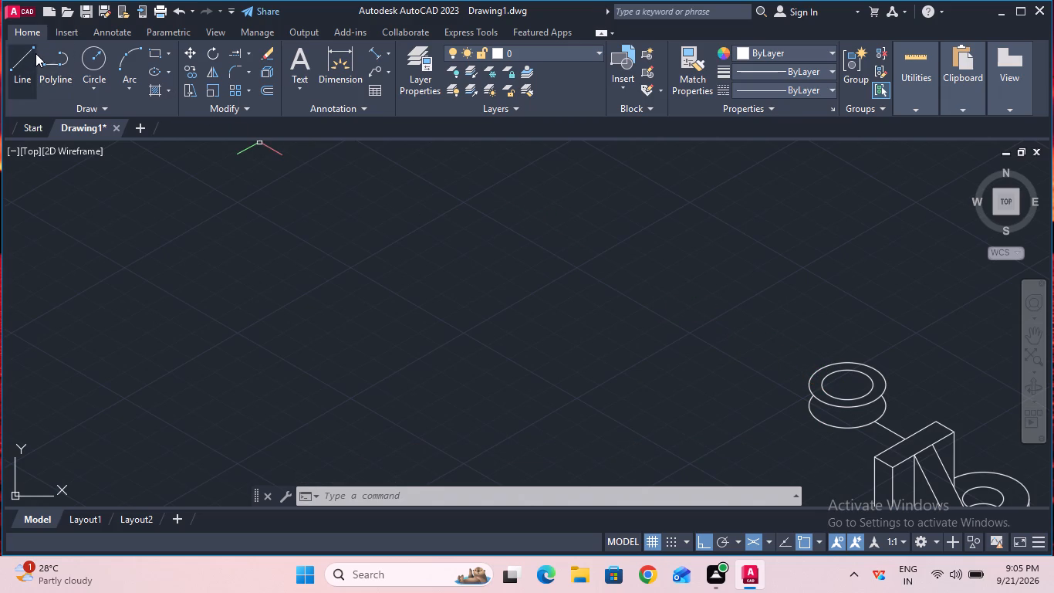
Remove the connecting line between the ring and the upright using Trim.
{"action": "left_click", "coordinate": [247, 56]}
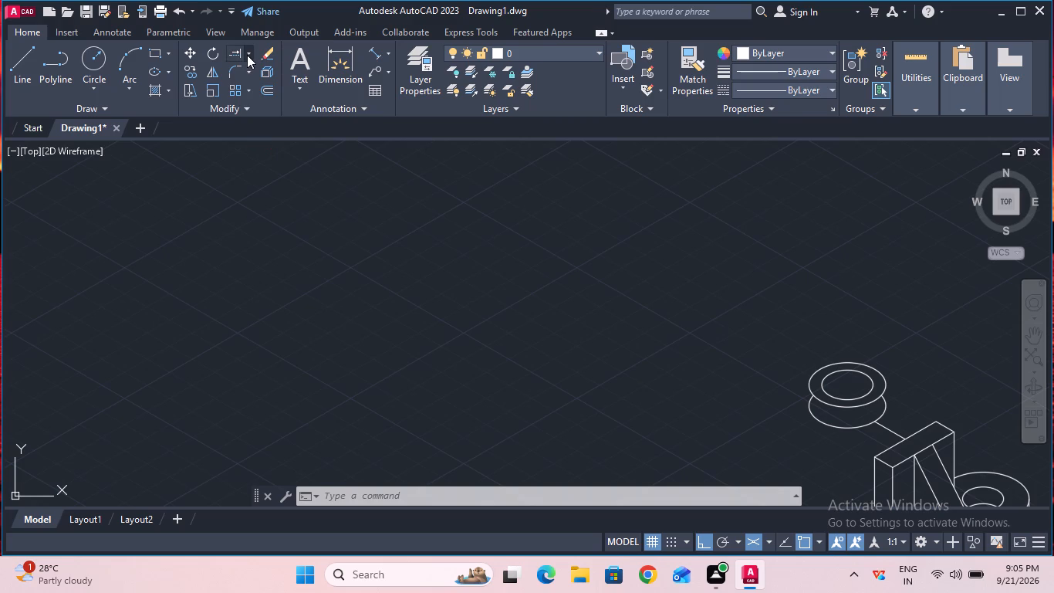
{"action": "left_click", "coordinate": [255, 78]}
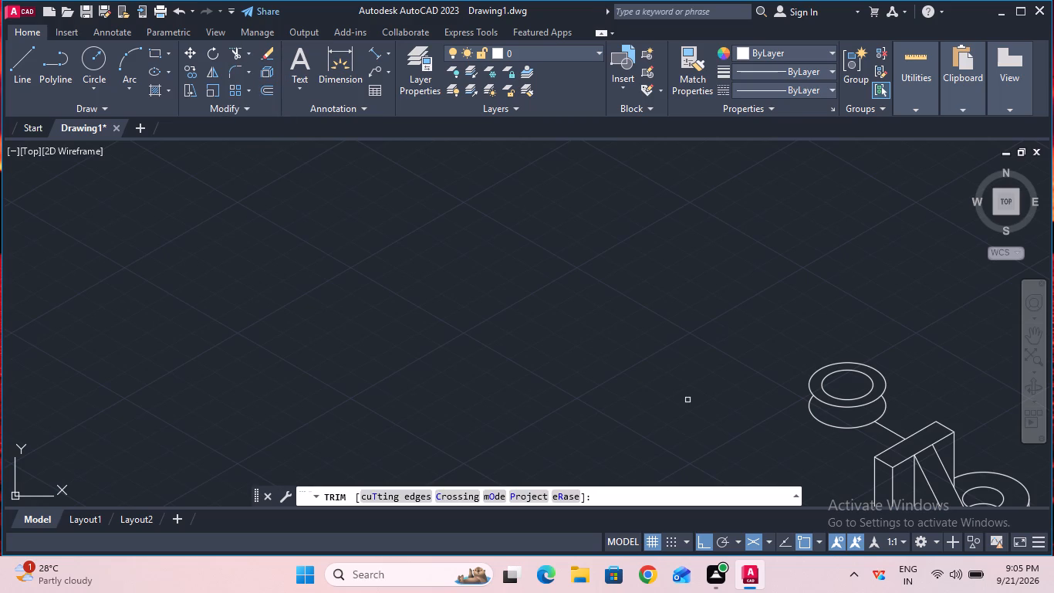
{"action": "left_click", "coordinate": [886, 430]}
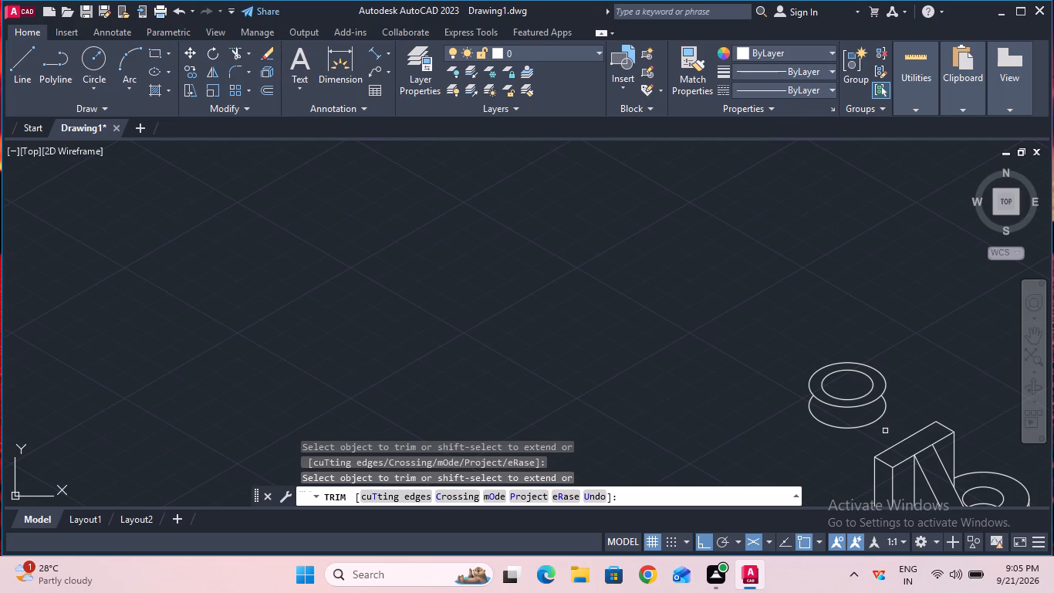
{"action": "key", "text": "Escape"}
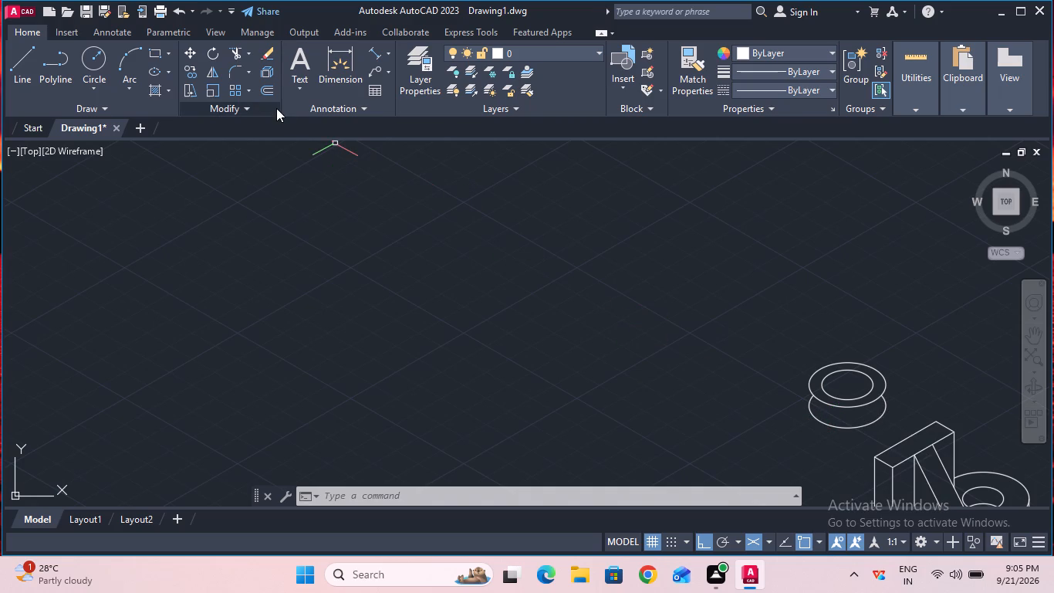
Copy the ring's lower outer arc 10 mm straight down in the right isoplane.
{"action": "left_click", "coordinate": [194, 66]}
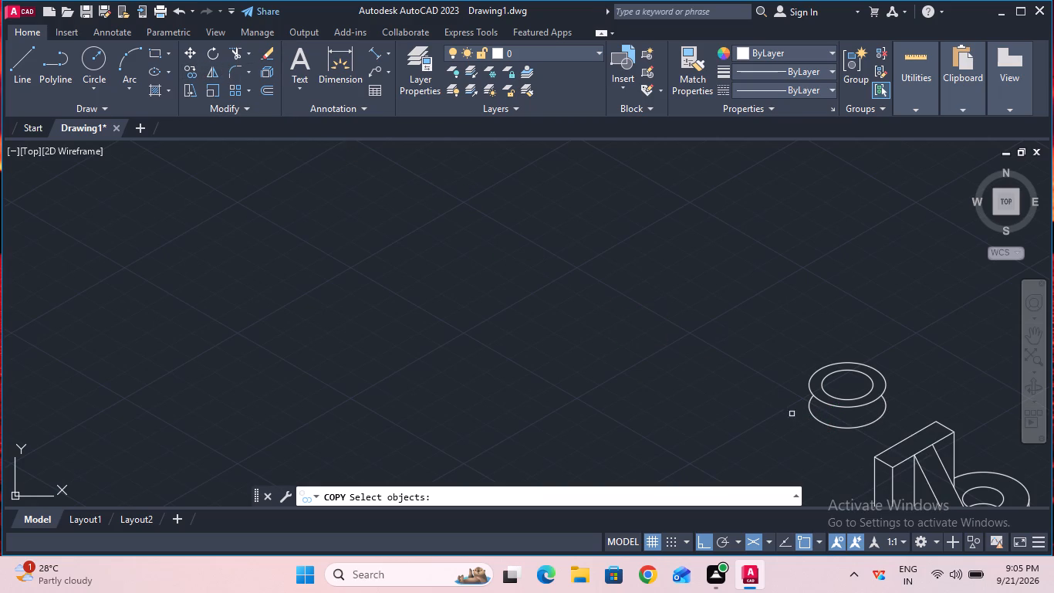
{"action": "left_click", "coordinate": [816, 418]}
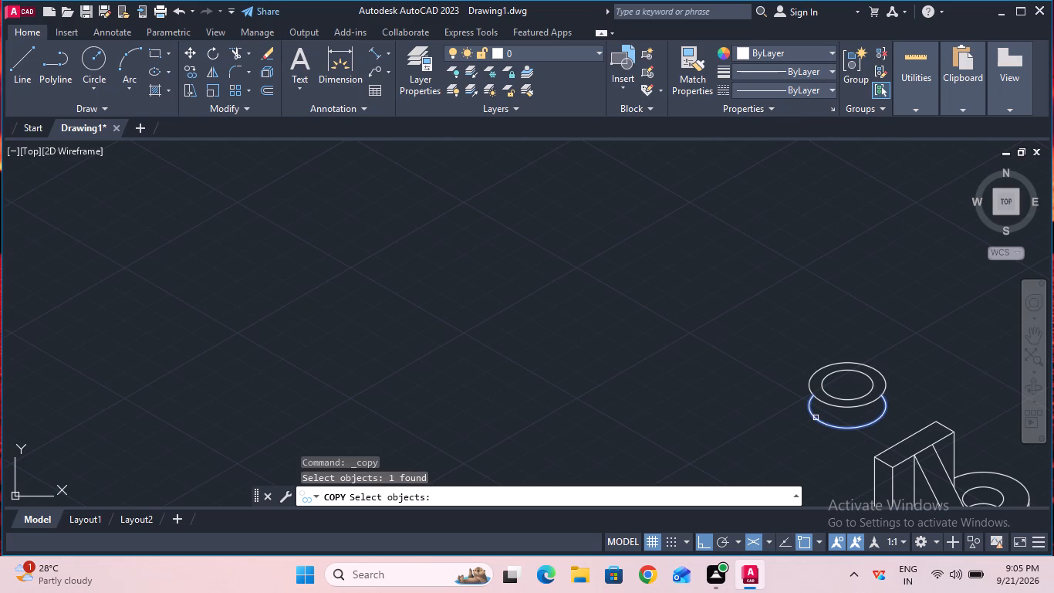
{"action": "key", "text": "Return"}
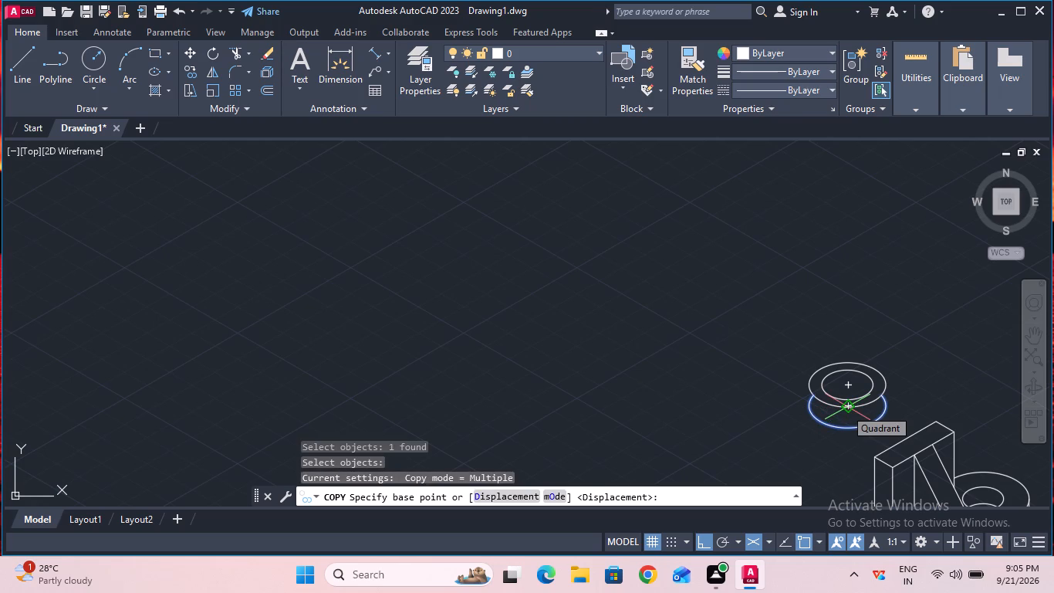
{"action": "key", "text": "F5"}
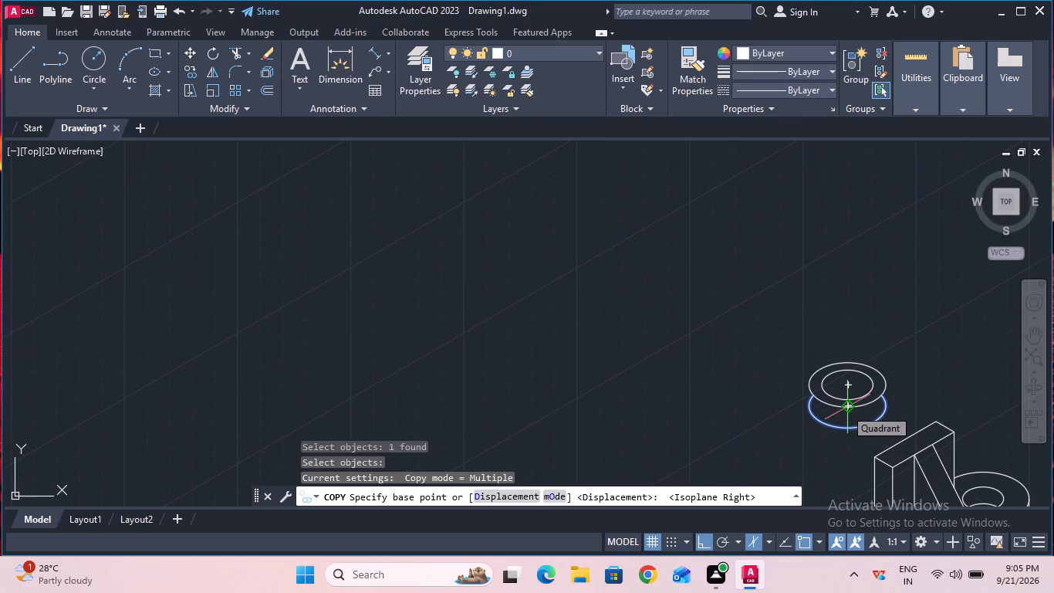
{"action": "left_click", "coordinate": [845, 408]}
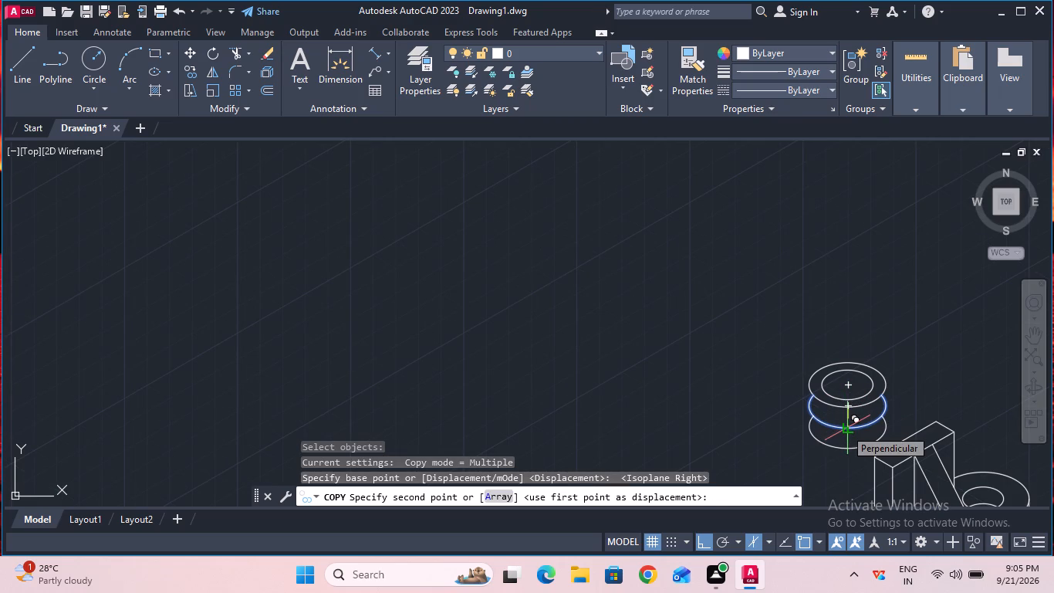
{"action": "type", "text": "10"}
{"action": "key", "text": "Return"}
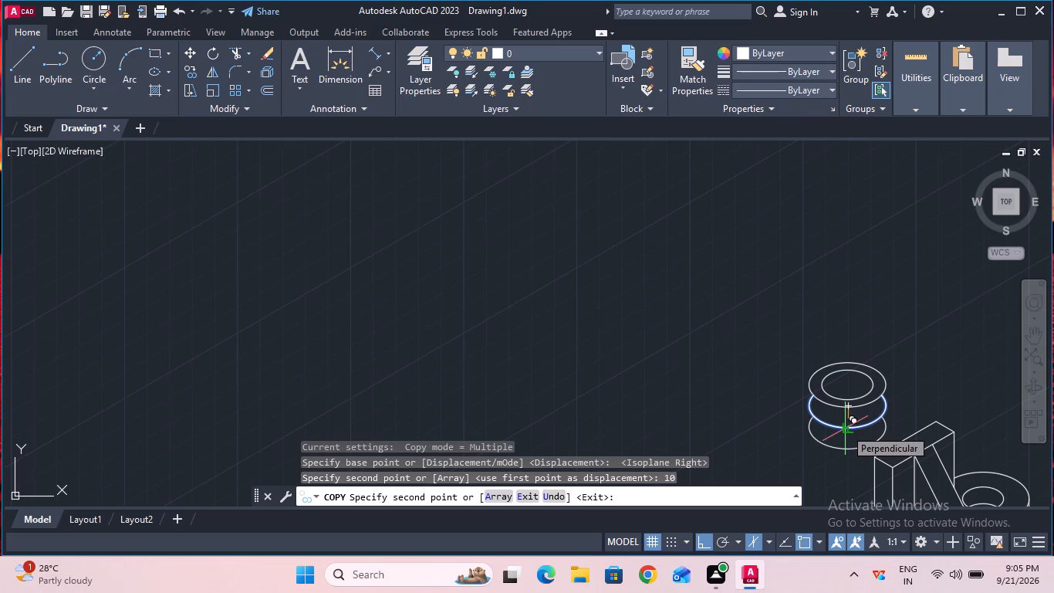
{"action": "scroll", "coordinate": [845, 429], "scroll_direction": "left", "scroll_amount": 1}
{"action": "scroll", "coordinate": [845, 429], "scroll_direction": "right", "scroll_amount": 1}
{"action": "scroll", "coordinate": [845, 429], "scroll_direction": "left", "scroll_amount": 1}
{"action": "scroll", "coordinate": [845, 429], "scroll_direction": "right", "scroll_amount": 1}
{"action": "key", "text": "Escape"}
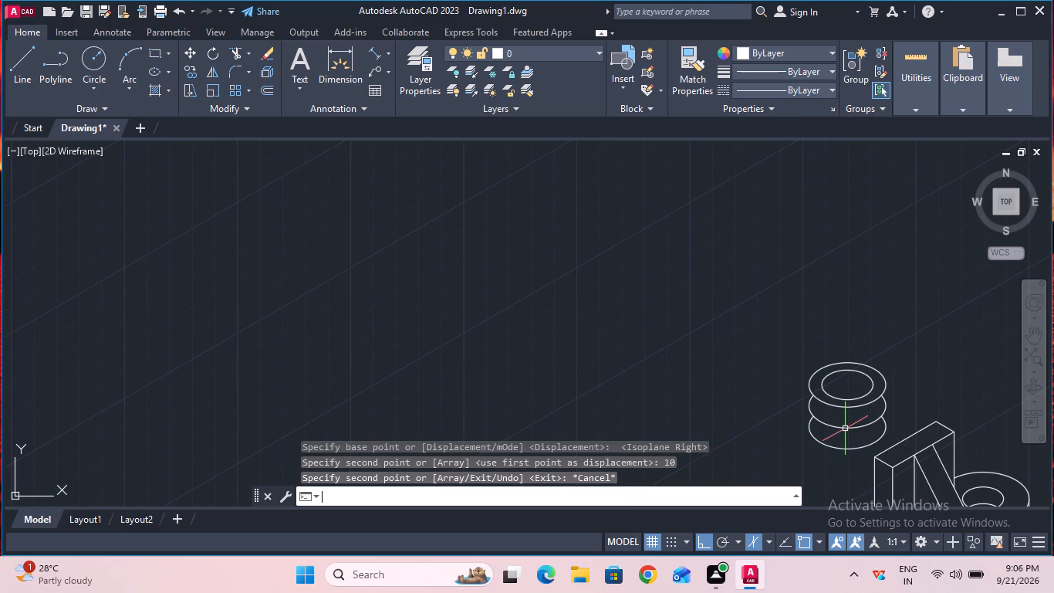
With ortho off, draw a line from the side of the ring's middle arc to the nearest top corner of the upright.
{"action": "left_click", "coordinate": [1034, 344]}
{"action": "left_click_drag", "start_coordinate": [970, 415], "coordinate": [941, 337]}
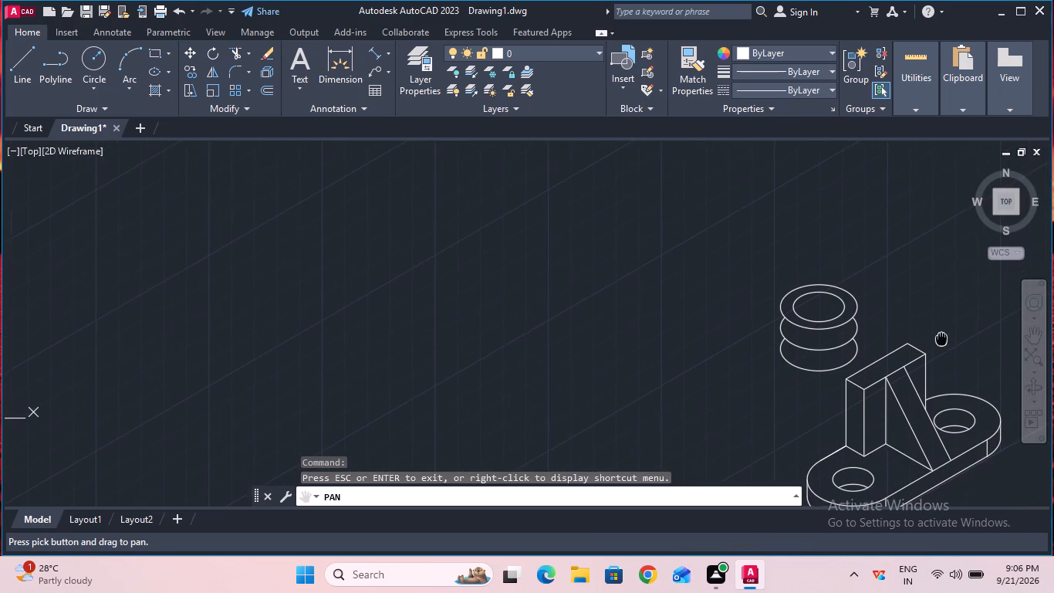
{"action": "left_click_drag", "start_coordinate": [941, 337], "coordinate": [941, 337]}
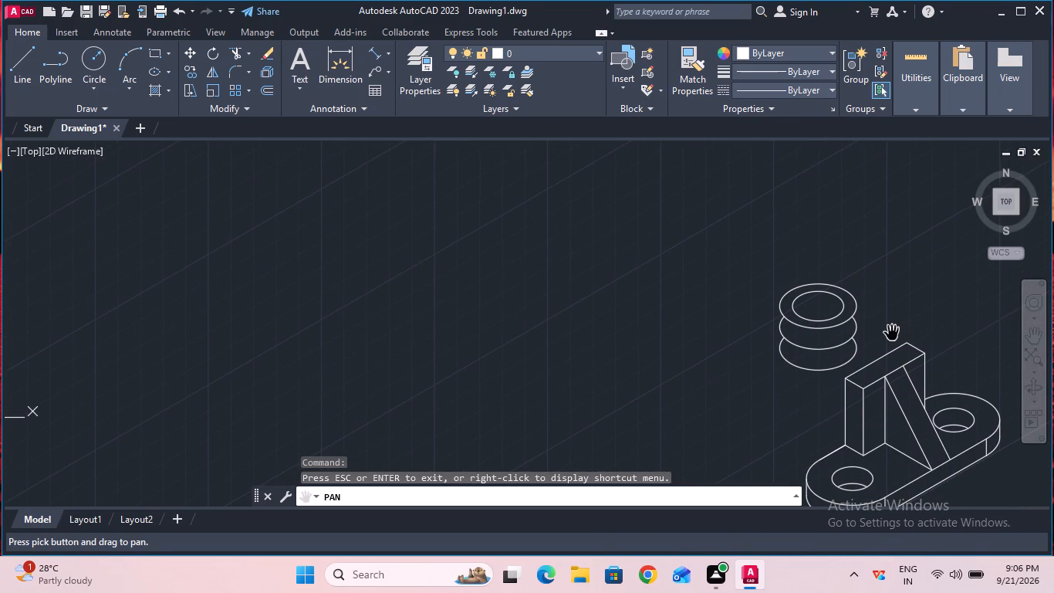
{"action": "key", "text": "Escape"}
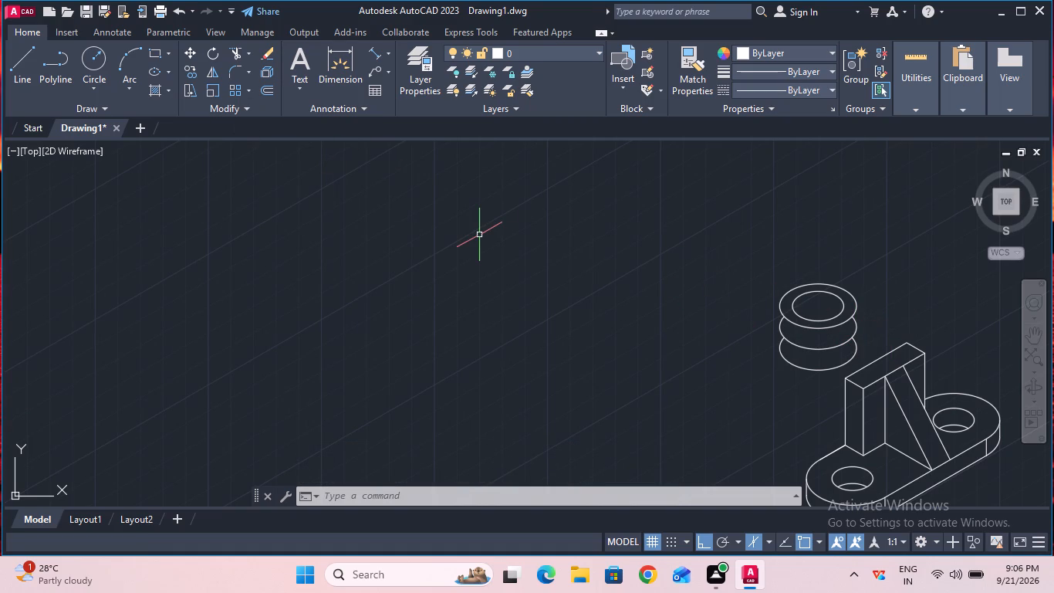
{"action": "key", "text": "F8"}
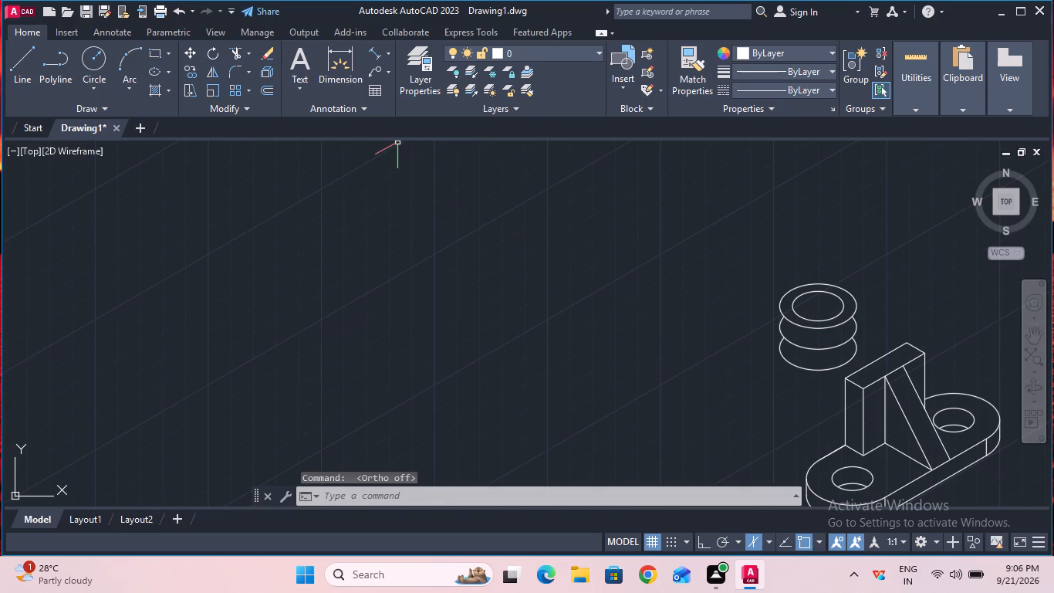
{"action": "left_click", "coordinate": [32, 56]}
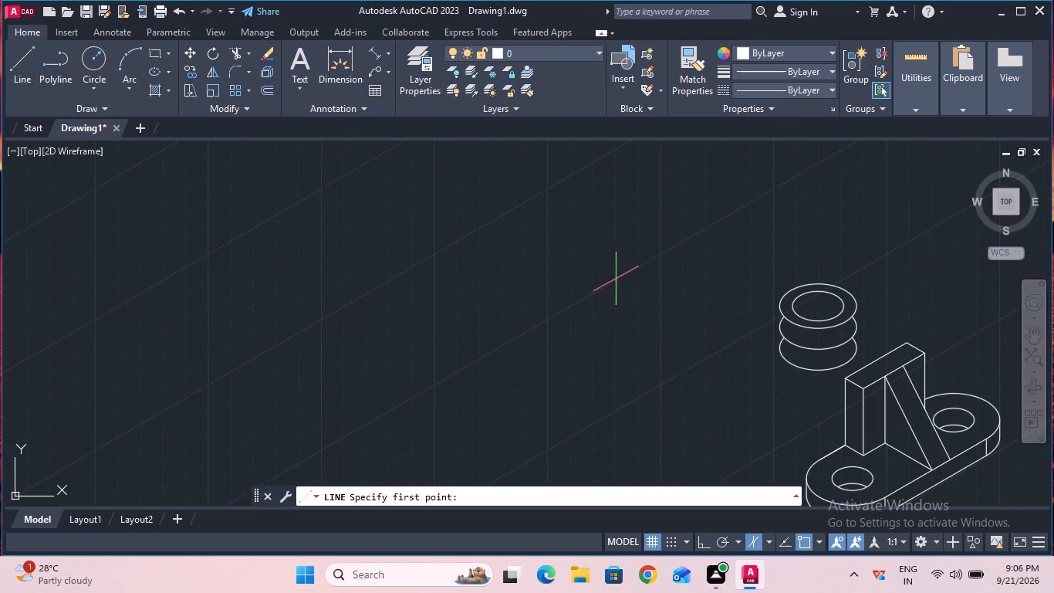
{"action": "left_click", "coordinate": [782, 336]}
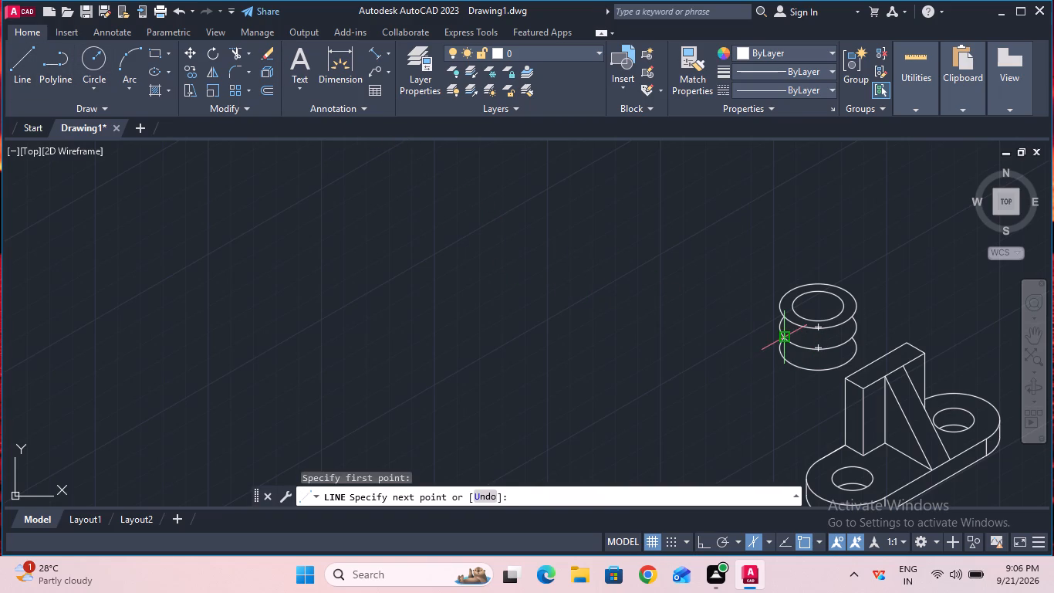
{"action": "left_click", "coordinate": [844, 381]}
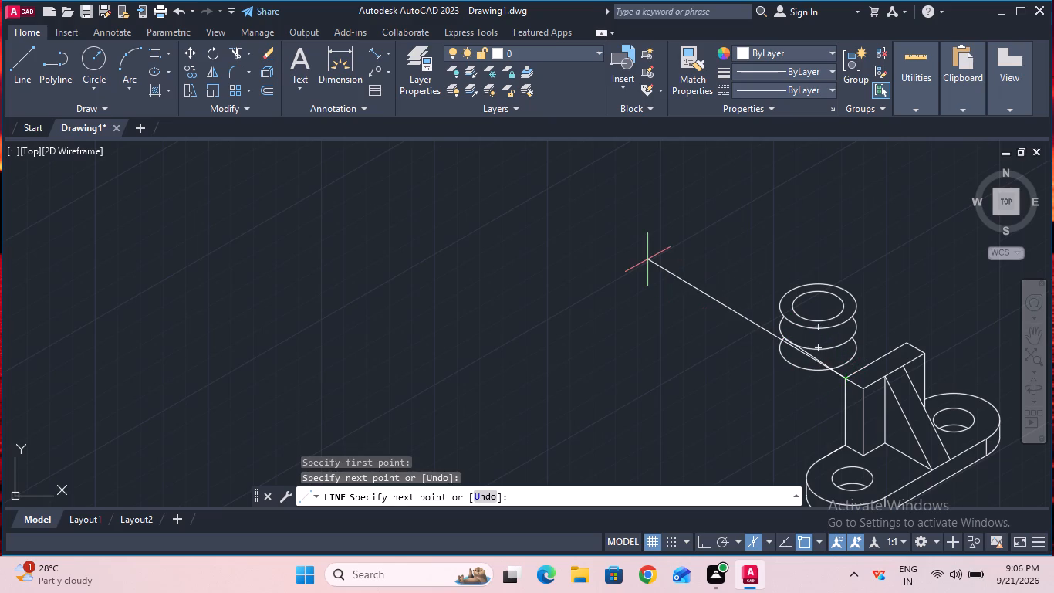
{"action": "key", "text": "Escape"}
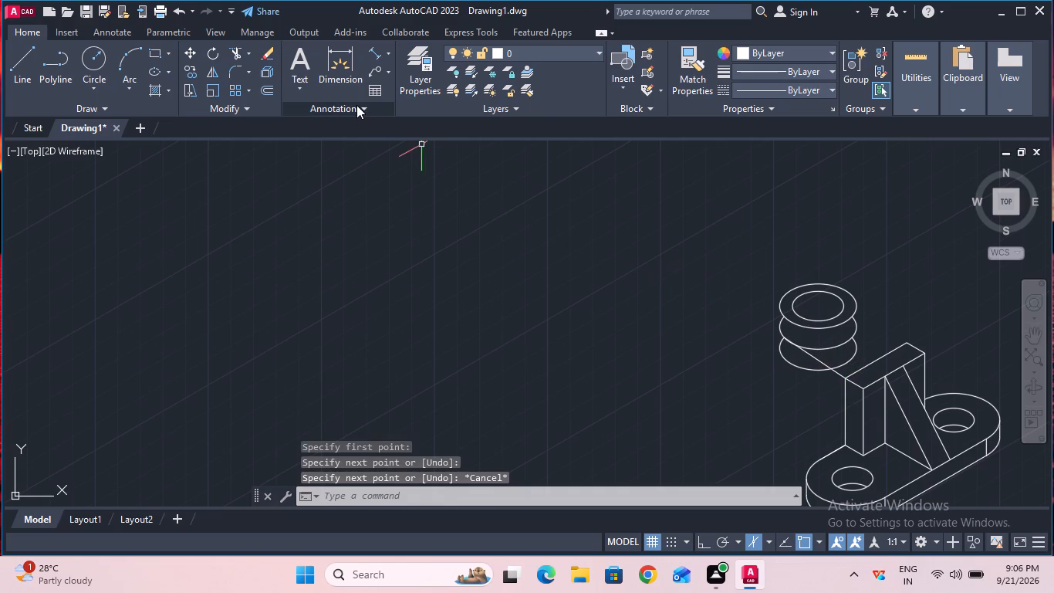
Erase the line joining the ring's middle arc to the upright's nearest top corner.
{"action": "left_click", "coordinate": [264, 56]}
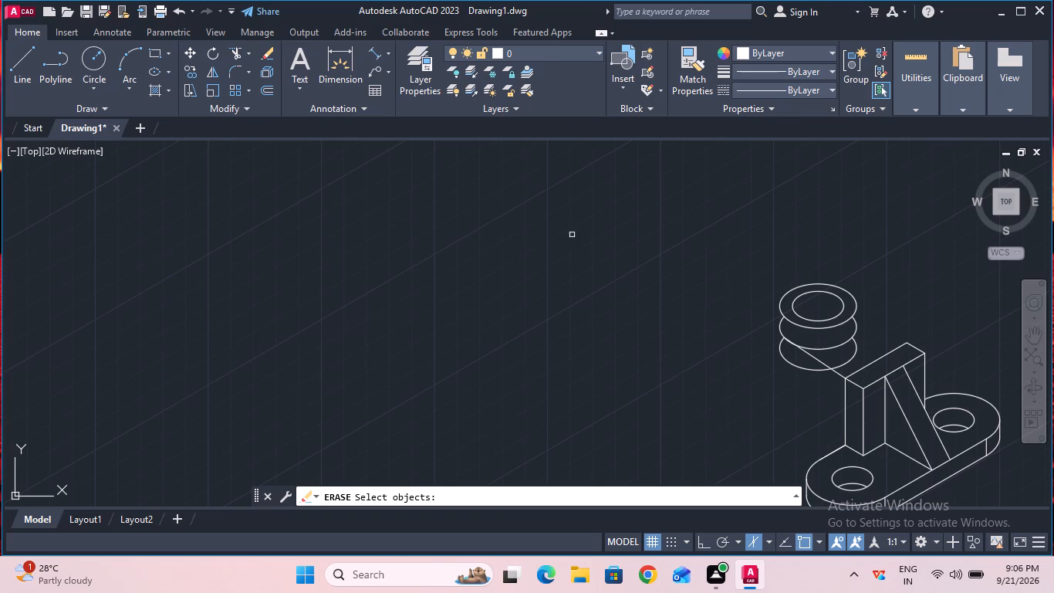
{"action": "left_click", "coordinate": [816, 361]}
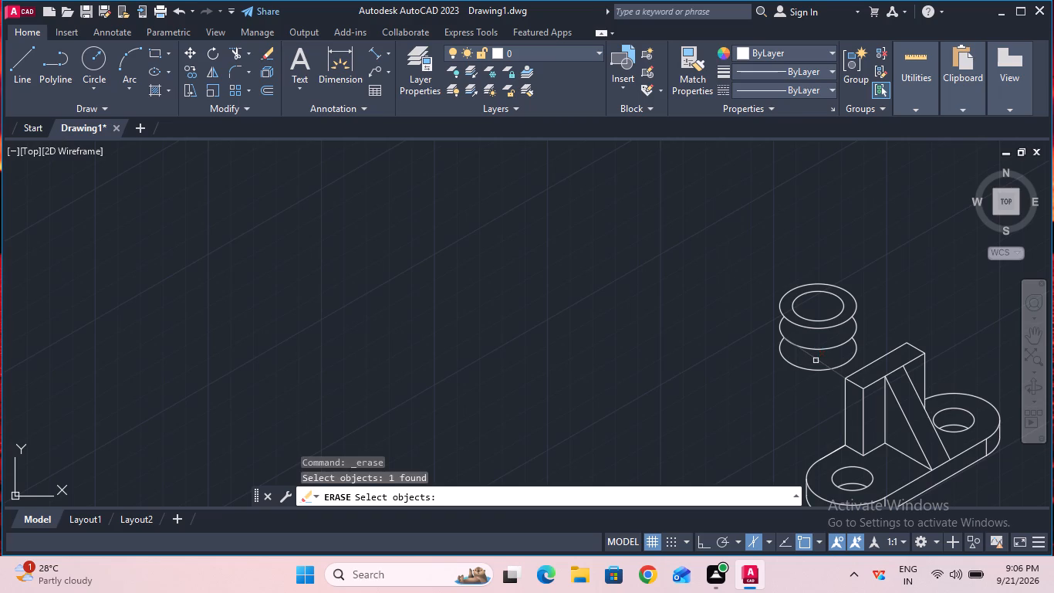
{"action": "key", "text": "Return"}
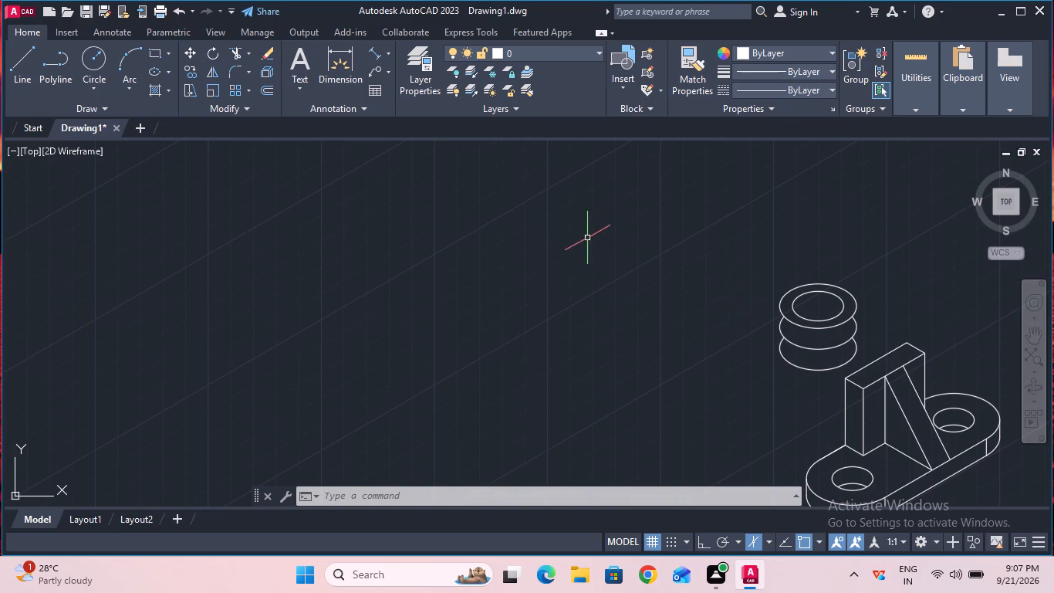
Draw a vertical side line from the ring's top outer isocircle quadrant down to the matching quadrant of its lowest arc.
{"action": "left_click", "coordinate": [12, 63]}
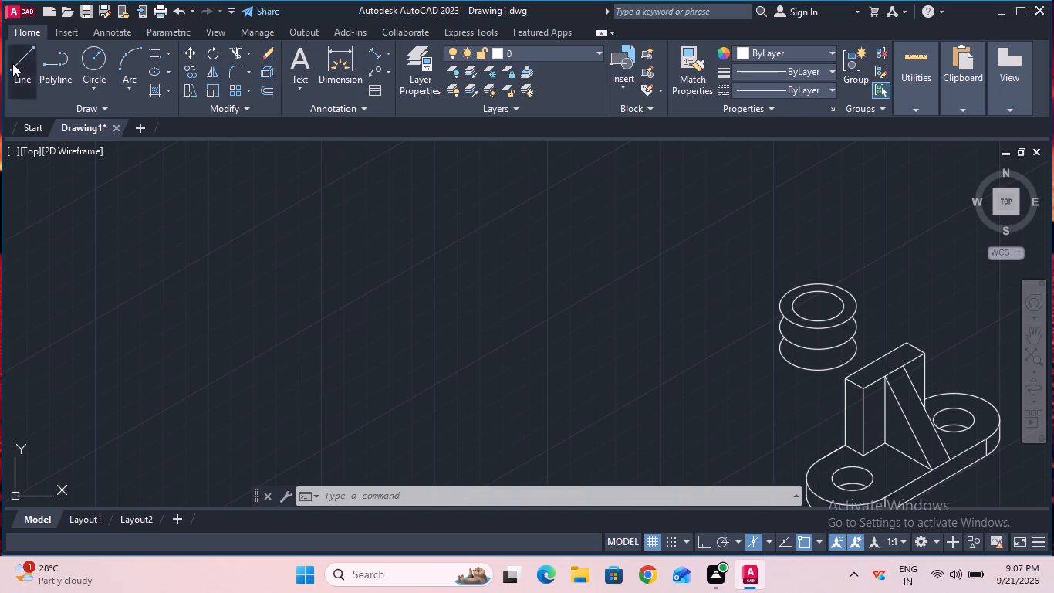
{"action": "left_click", "coordinate": [776, 307]}
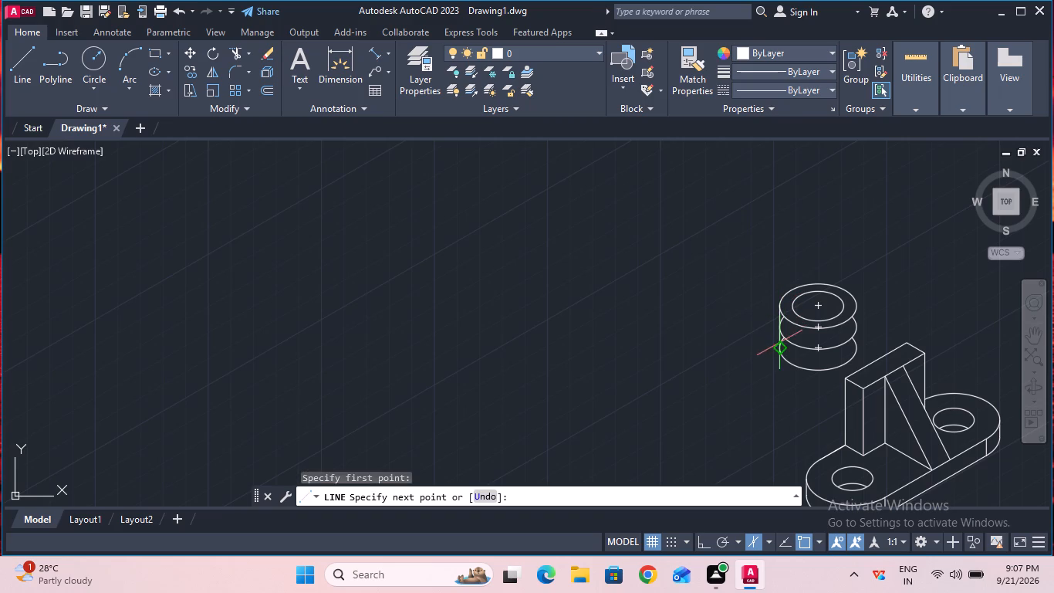
{"action": "left_click", "coordinate": [776, 349]}
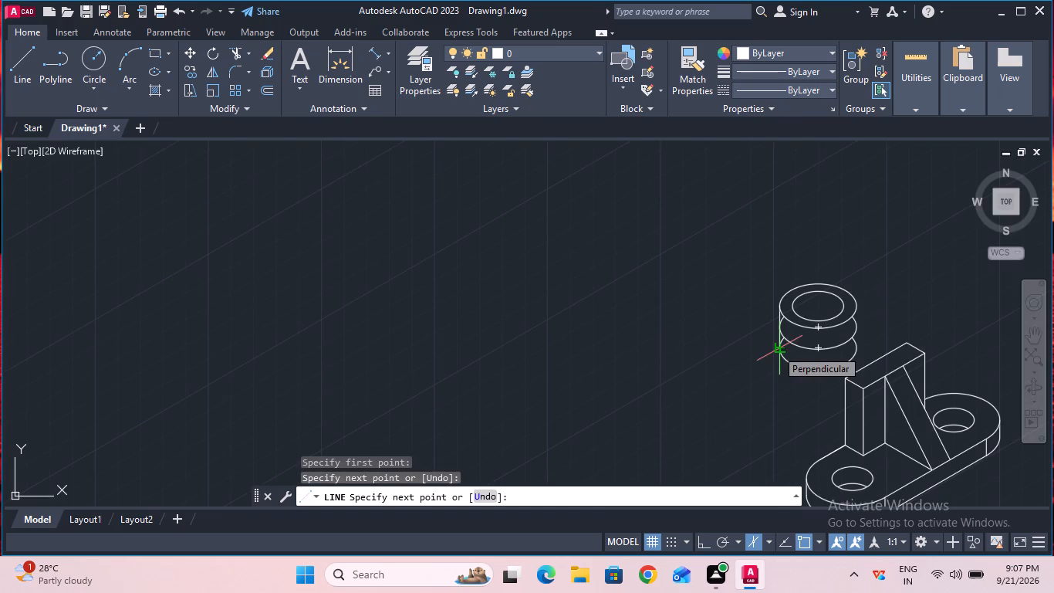
{"action": "key", "text": "Escape"}
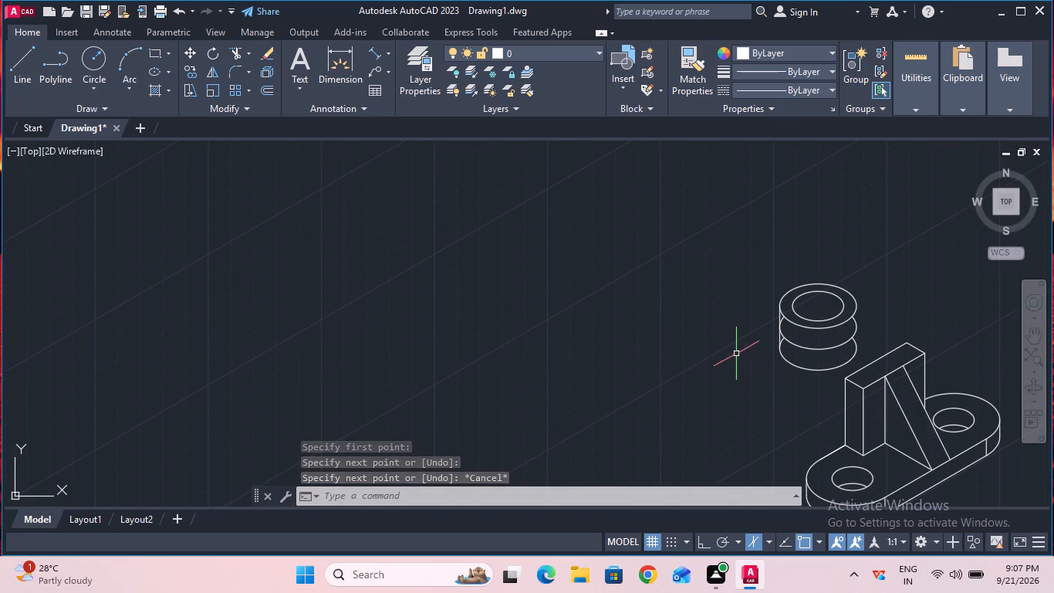
Trim the hidden ends of the ring's middle and lowest arcs beside the new vertical side line.
{"action": "scroll", "coordinate": [786, 350], "scroll_direction": "up", "scroll_amount": 3, "text": "ctrl"}
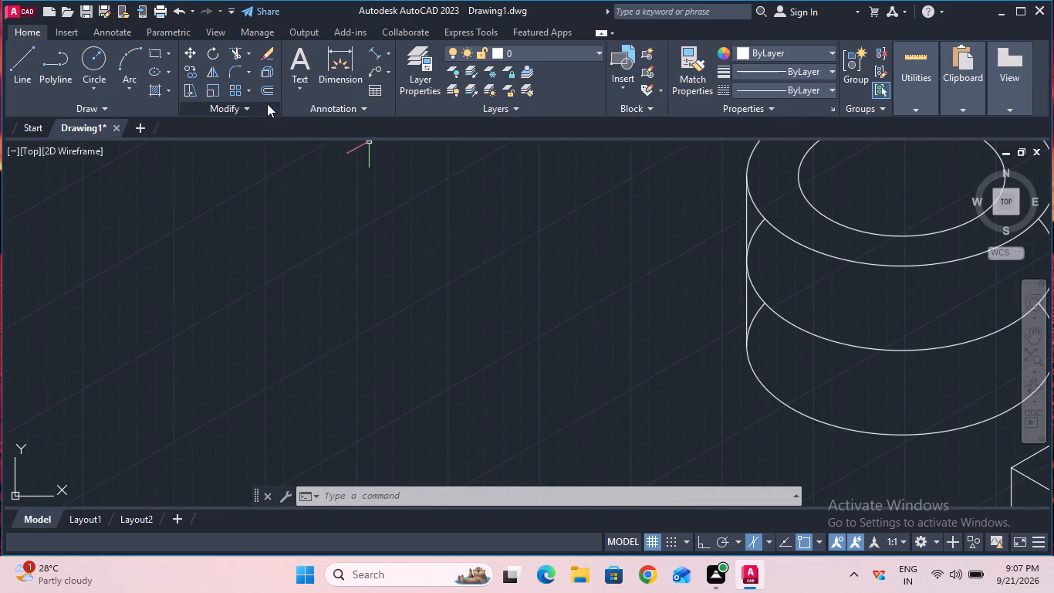
{"action": "left_click", "coordinate": [234, 58]}
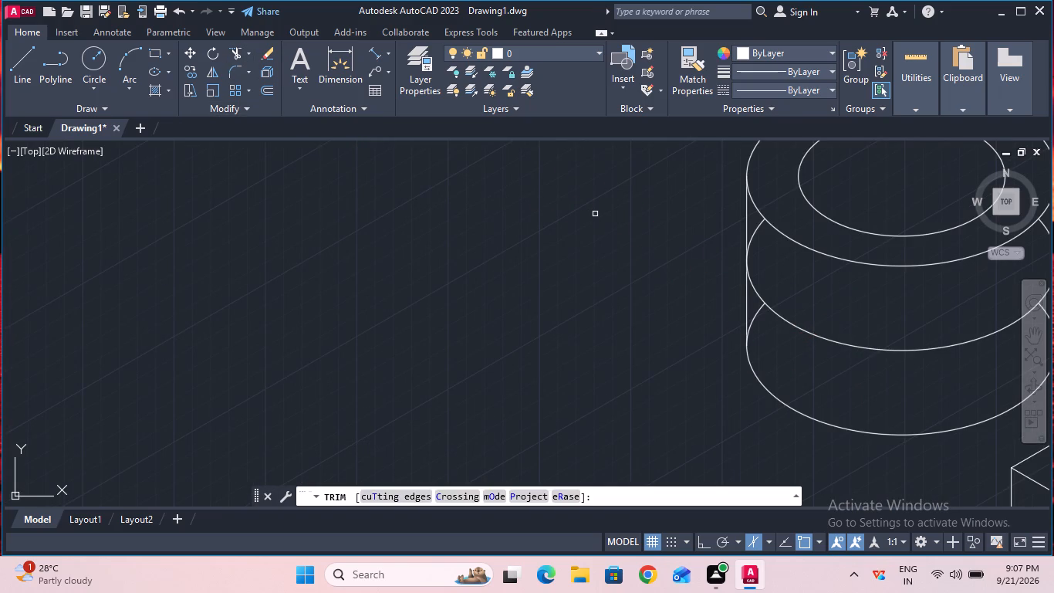
{"action": "left_click", "coordinate": [755, 231]}
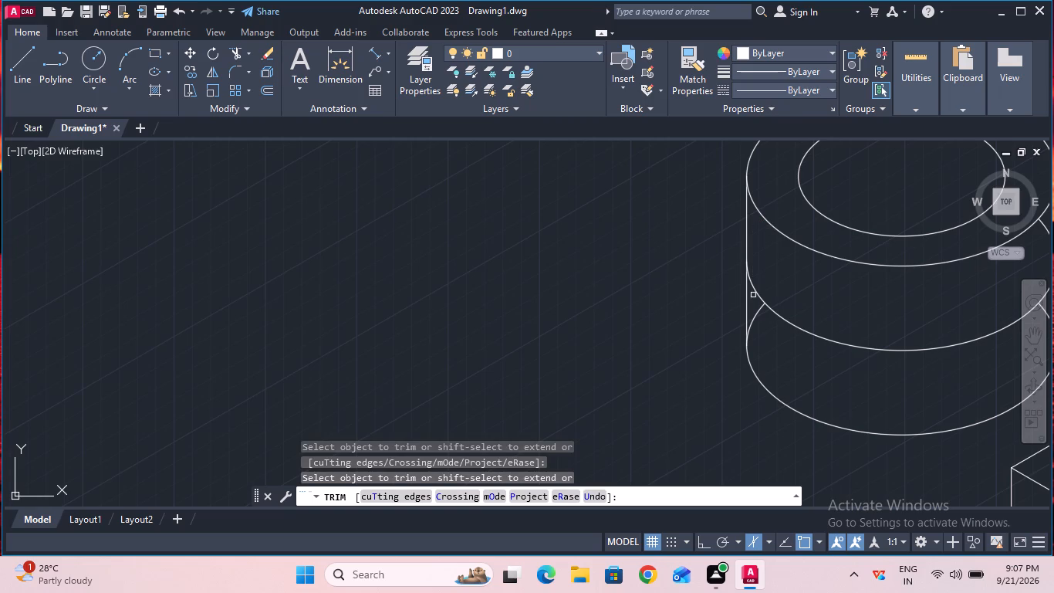
{"action": "left_click", "coordinate": [755, 319]}
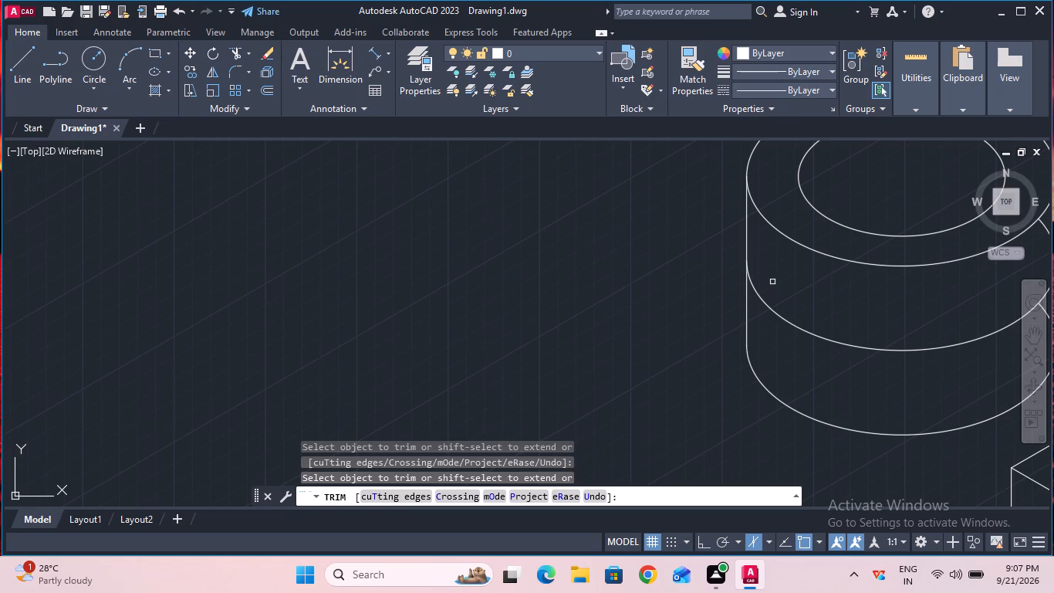
{"action": "key", "text": "Escape"}
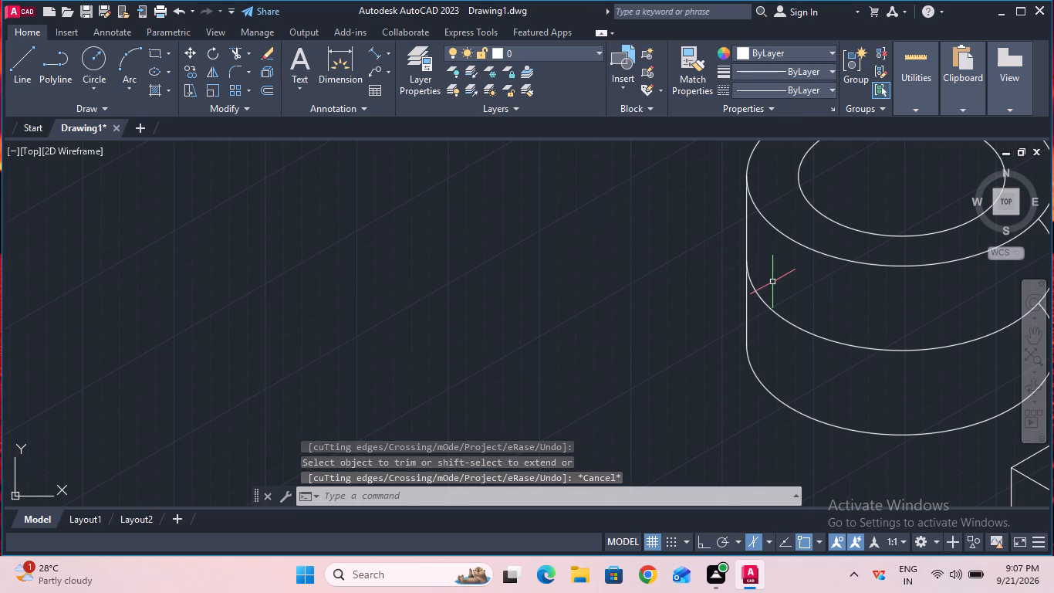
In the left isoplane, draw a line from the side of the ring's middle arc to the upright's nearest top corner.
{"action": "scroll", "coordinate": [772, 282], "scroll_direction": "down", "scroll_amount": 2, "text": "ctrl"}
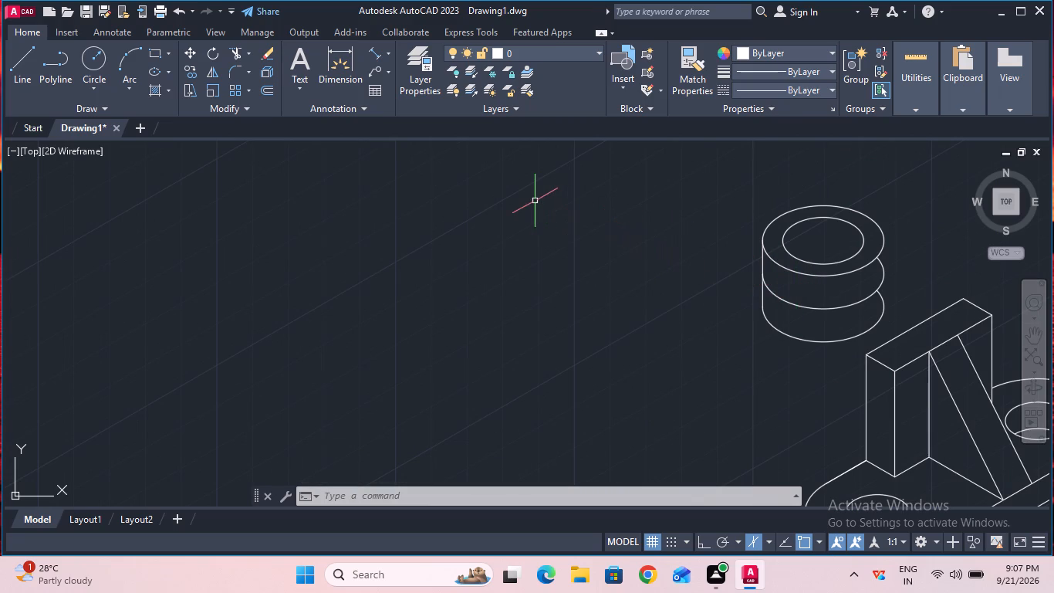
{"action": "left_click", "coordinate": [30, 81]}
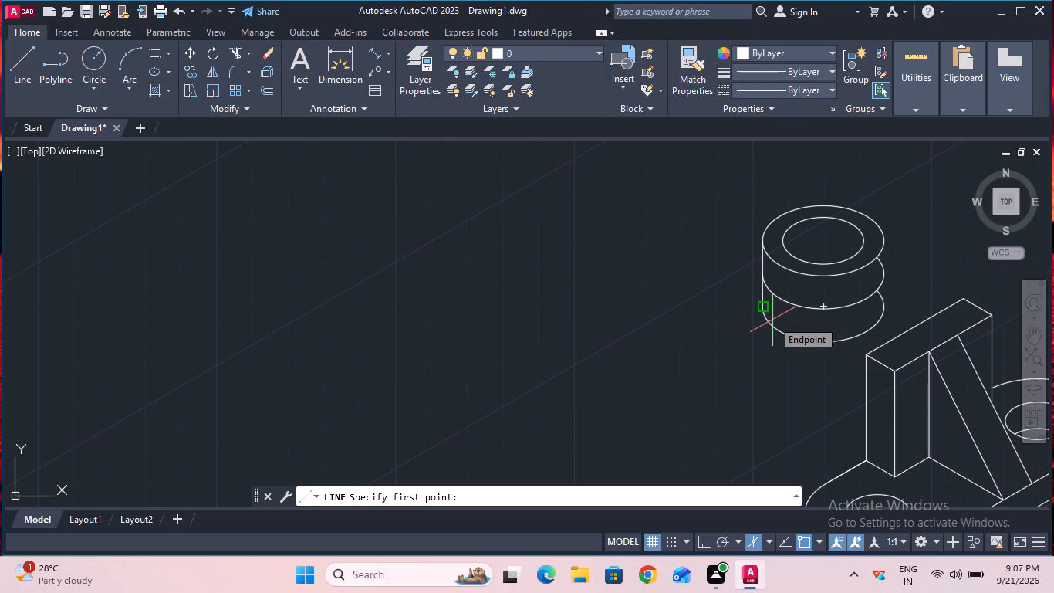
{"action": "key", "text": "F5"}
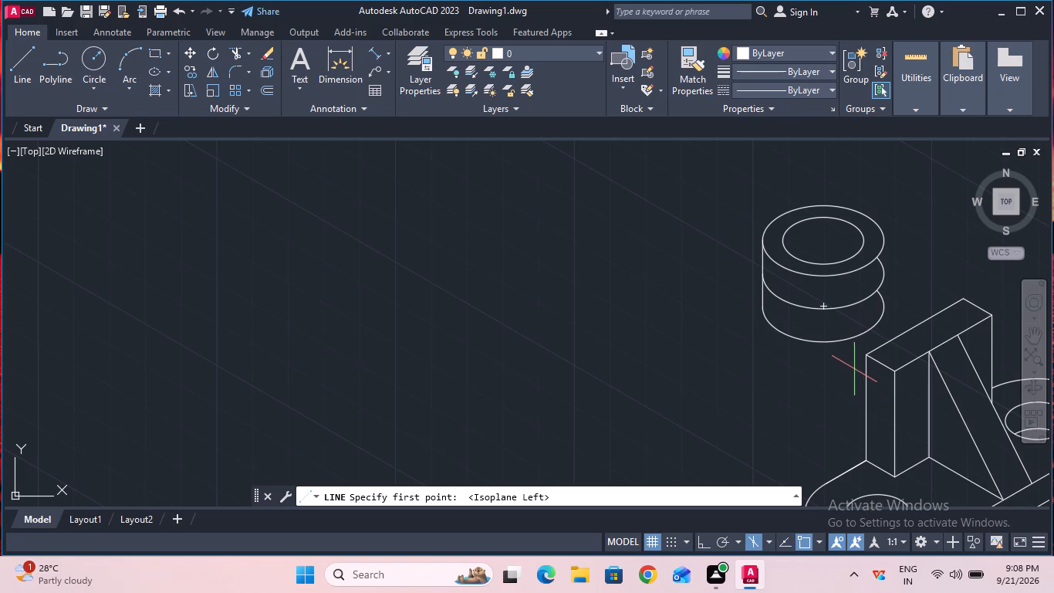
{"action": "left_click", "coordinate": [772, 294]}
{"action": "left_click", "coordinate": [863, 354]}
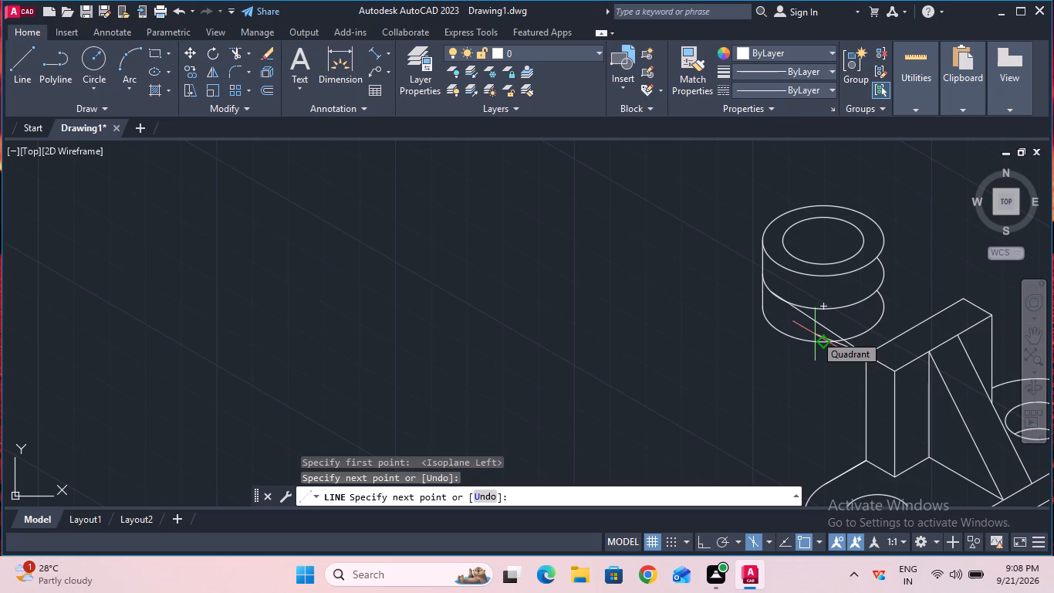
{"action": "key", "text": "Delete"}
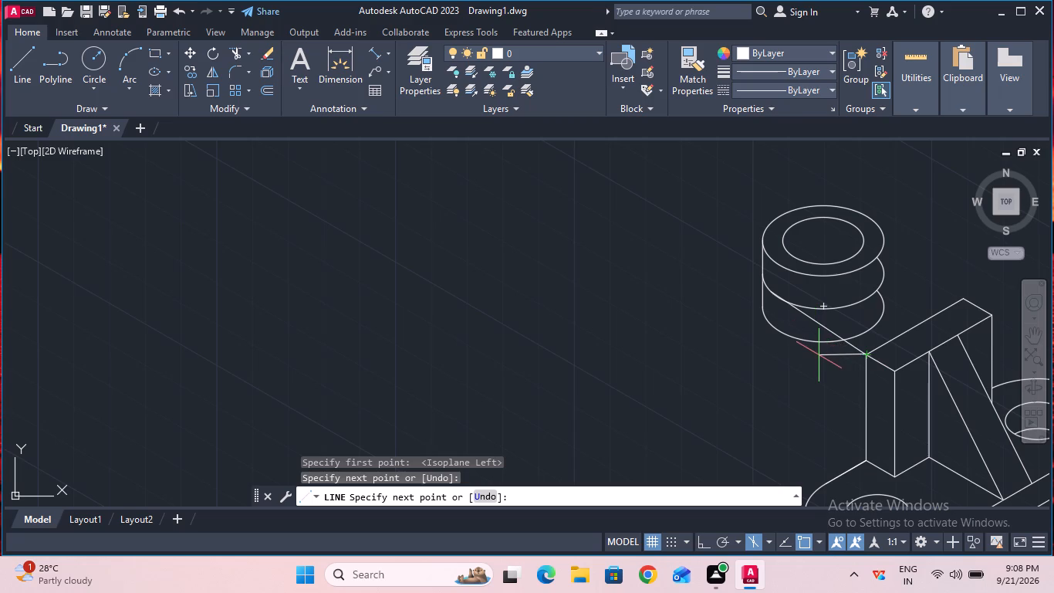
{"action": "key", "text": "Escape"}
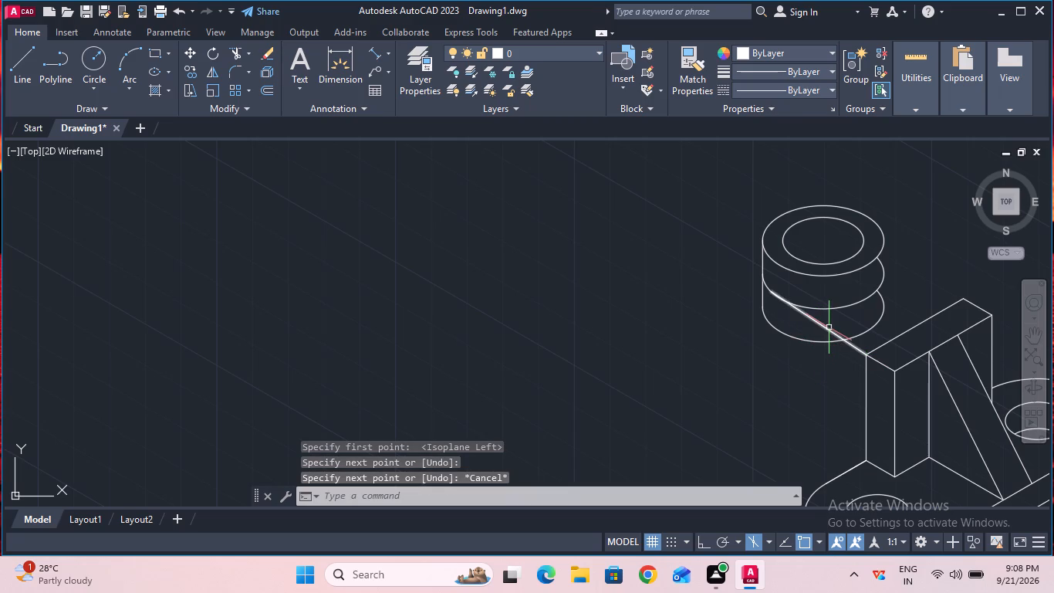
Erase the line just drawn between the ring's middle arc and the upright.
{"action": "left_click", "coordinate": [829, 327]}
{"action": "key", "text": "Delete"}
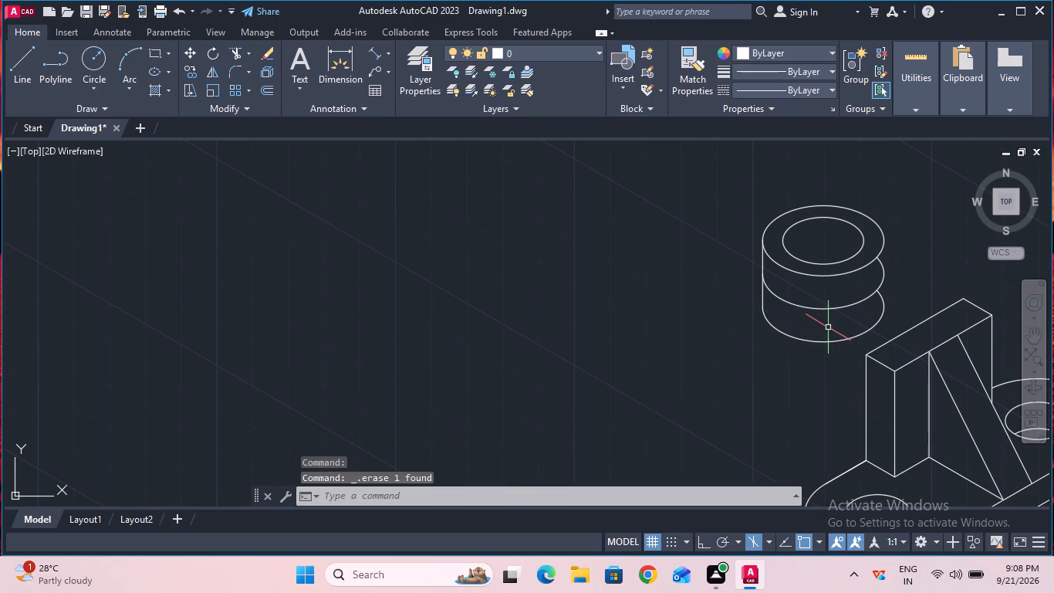
Draw a line tangent to the ring's middle arc, ending at the upright's nearest top corner.
{"action": "key", "text": "l"}
{"action": "key", "text": "Return"}
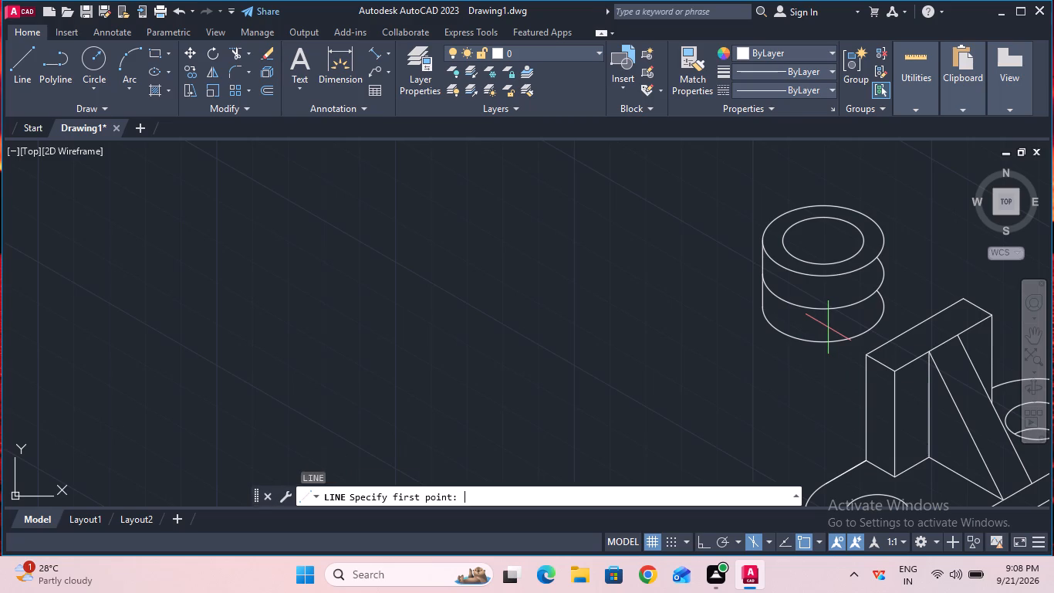
{"action": "key", "text": "t"}
{"action": "type", "text": "an"}
{"action": "key", "text": "Return"}
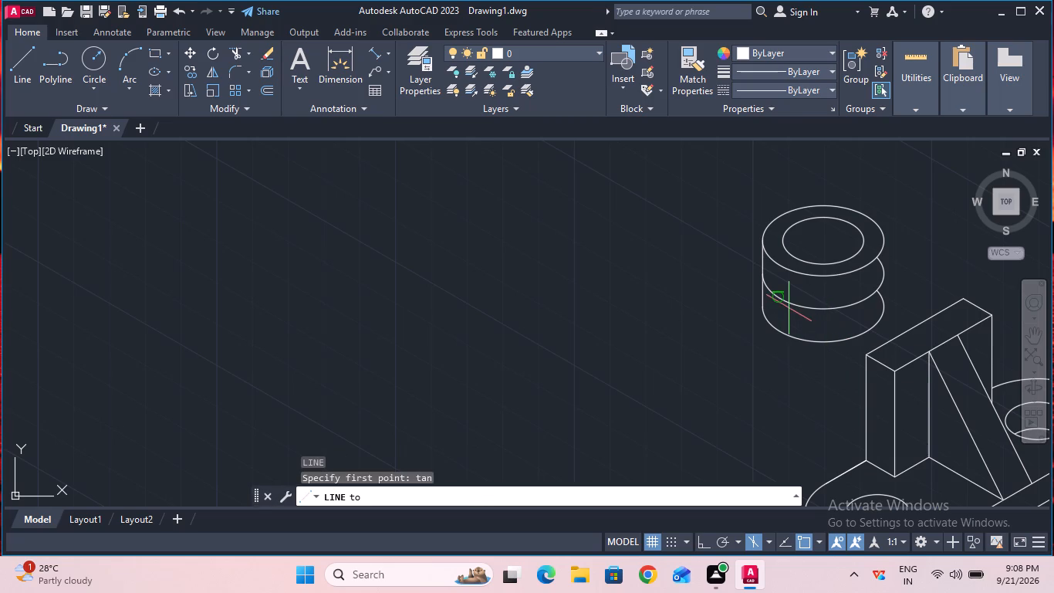
{"action": "left_click", "coordinate": [782, 299]}
{"action": "double_click", "coordinate": [864, 361]}
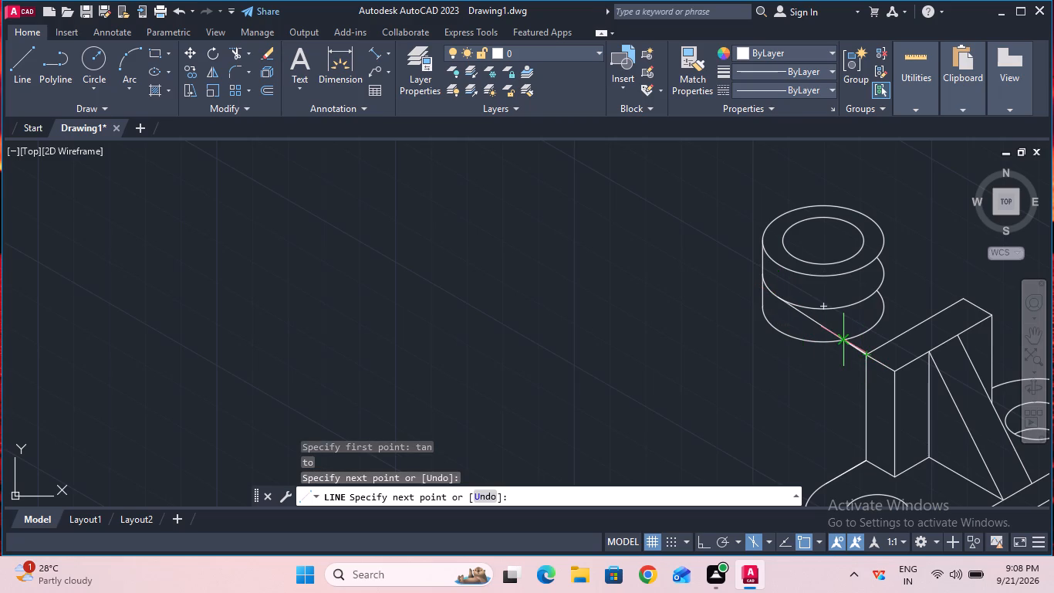
{"action": "key", "text": "Escape"}
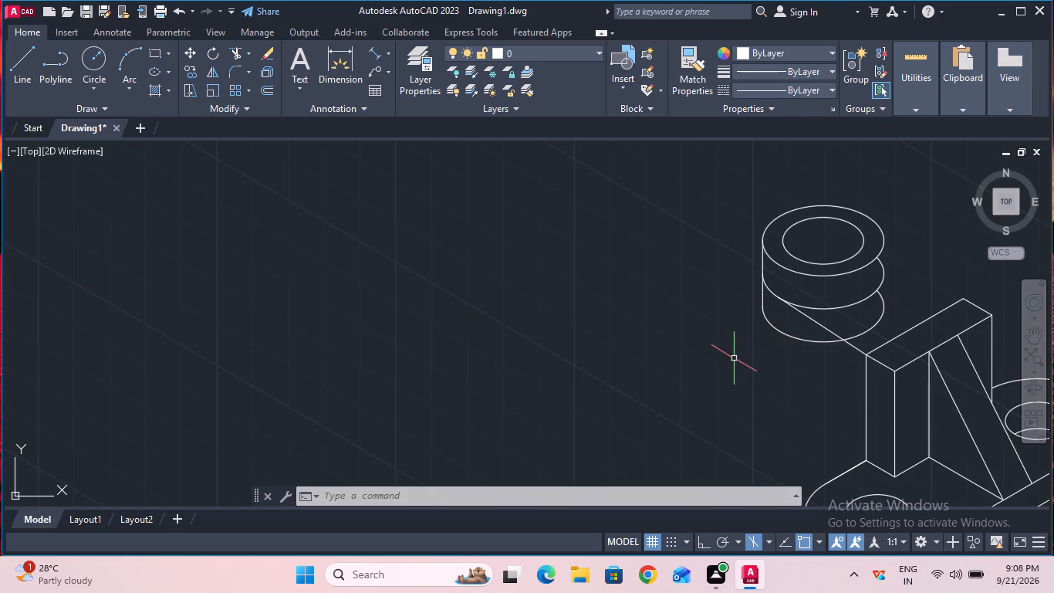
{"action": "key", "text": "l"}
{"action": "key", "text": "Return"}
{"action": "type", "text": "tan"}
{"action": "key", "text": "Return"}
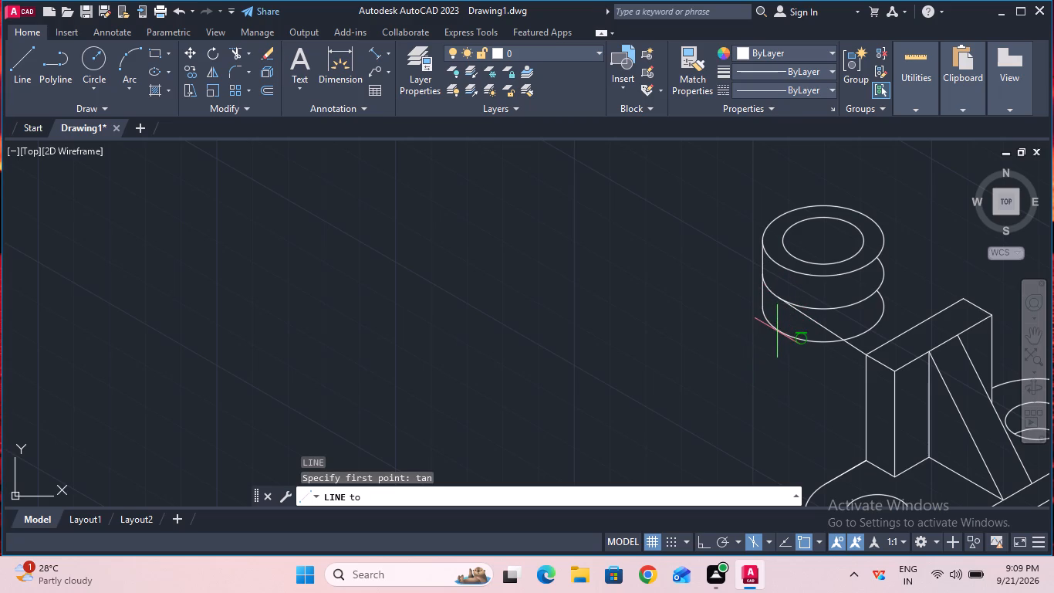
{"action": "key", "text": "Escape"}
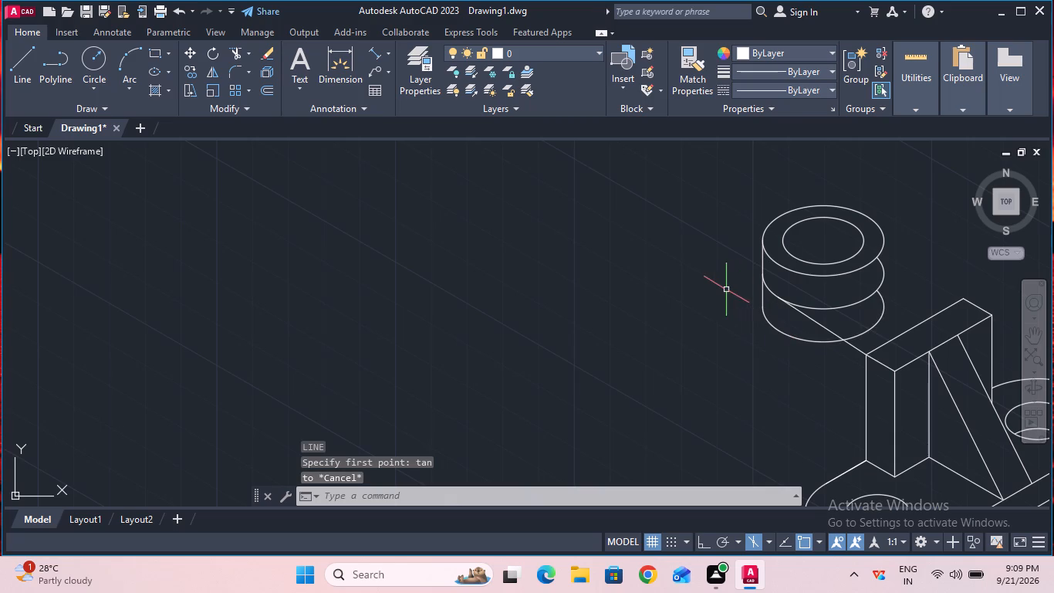
With ortho on, draw a 10 mm line straight down from the point where the tangent line meets the ring's middle arc.
{"action": "left_click", "coordinate": [19, 77]}
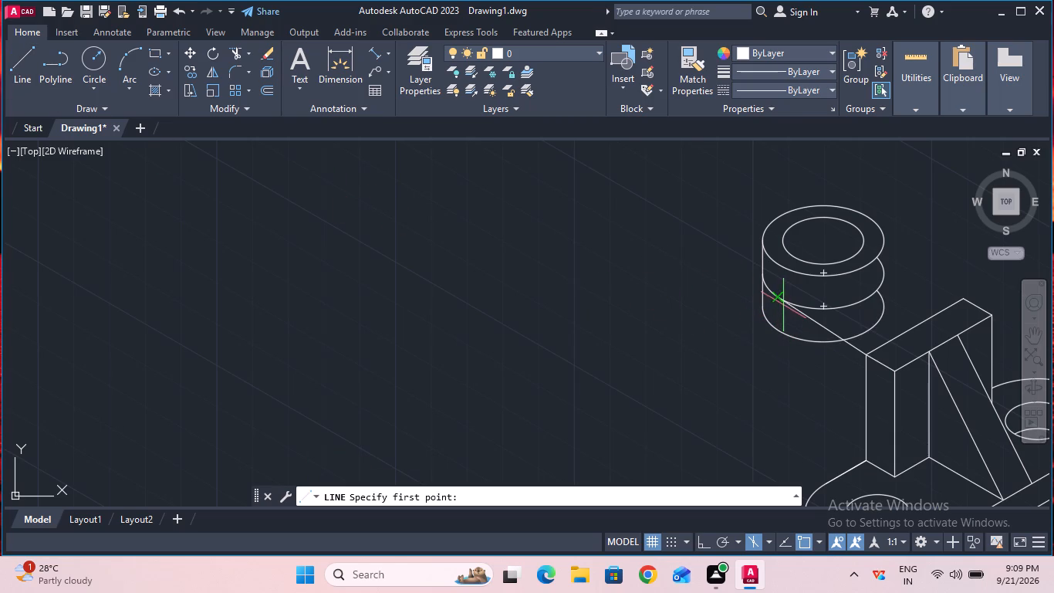
{"action": "scroll", "coordinate": [779, 310], "scroll_direction": "up", "scroll_amount": 2, "text": "ctrl"}
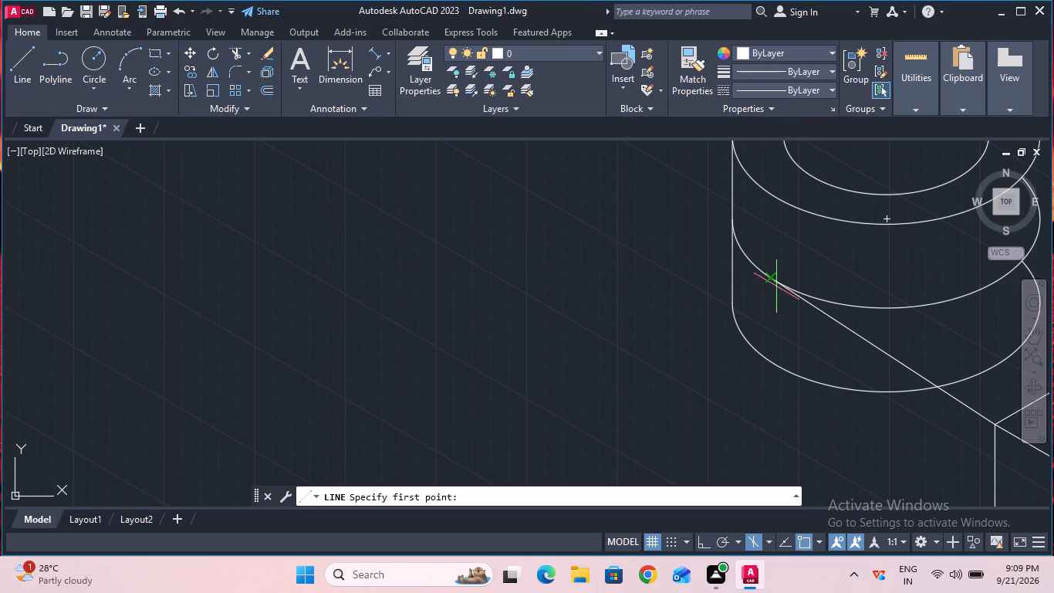
{"action": "double_click", "coordinate": [769, 278]}
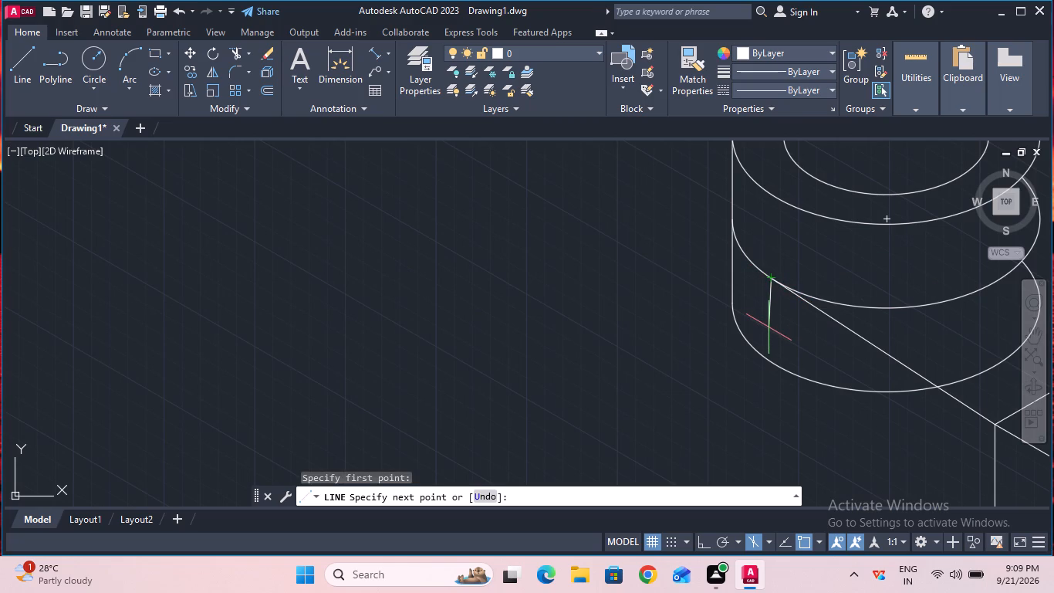
{"action": "key", "text": "F8"}
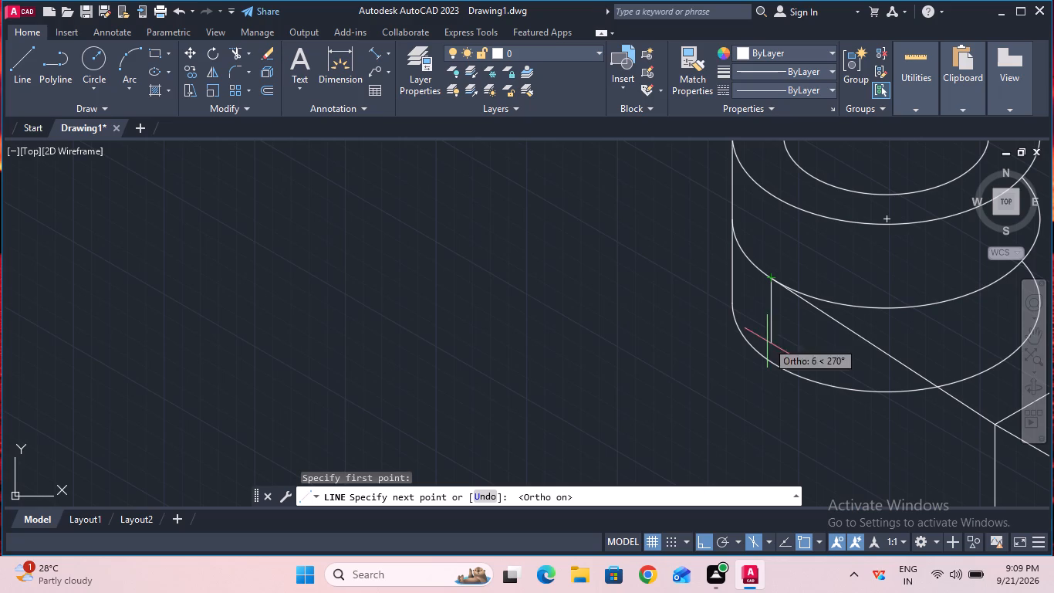
{"action": "type", "text": "10"}
{"action": "key", "text": "Return"}
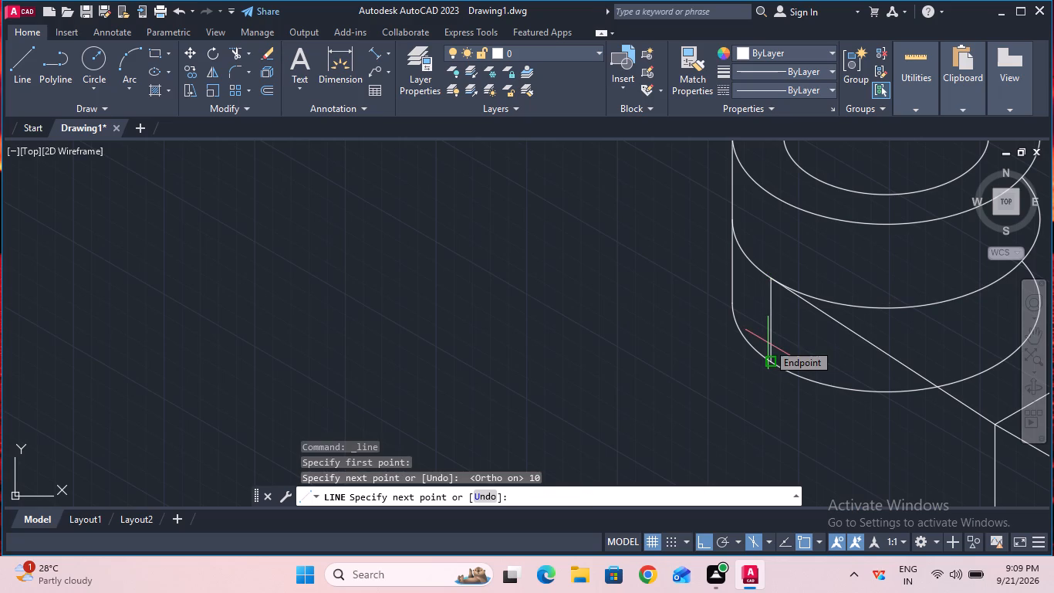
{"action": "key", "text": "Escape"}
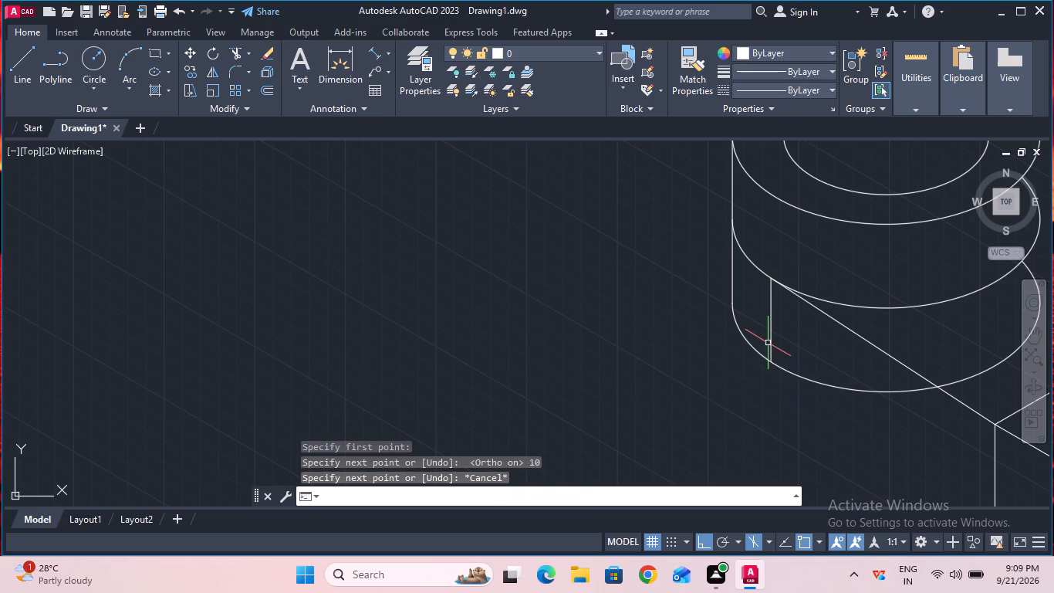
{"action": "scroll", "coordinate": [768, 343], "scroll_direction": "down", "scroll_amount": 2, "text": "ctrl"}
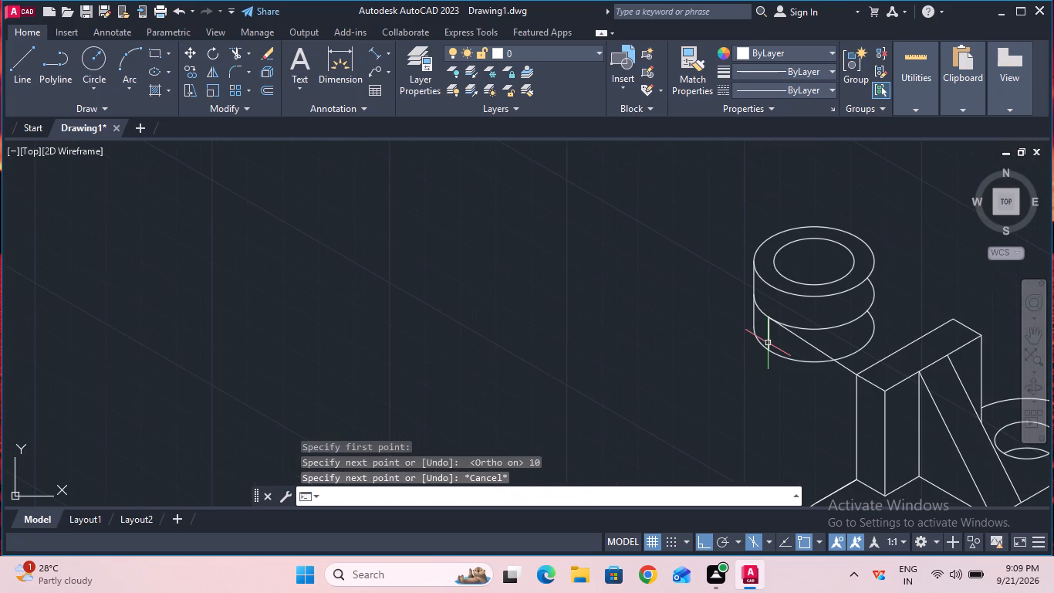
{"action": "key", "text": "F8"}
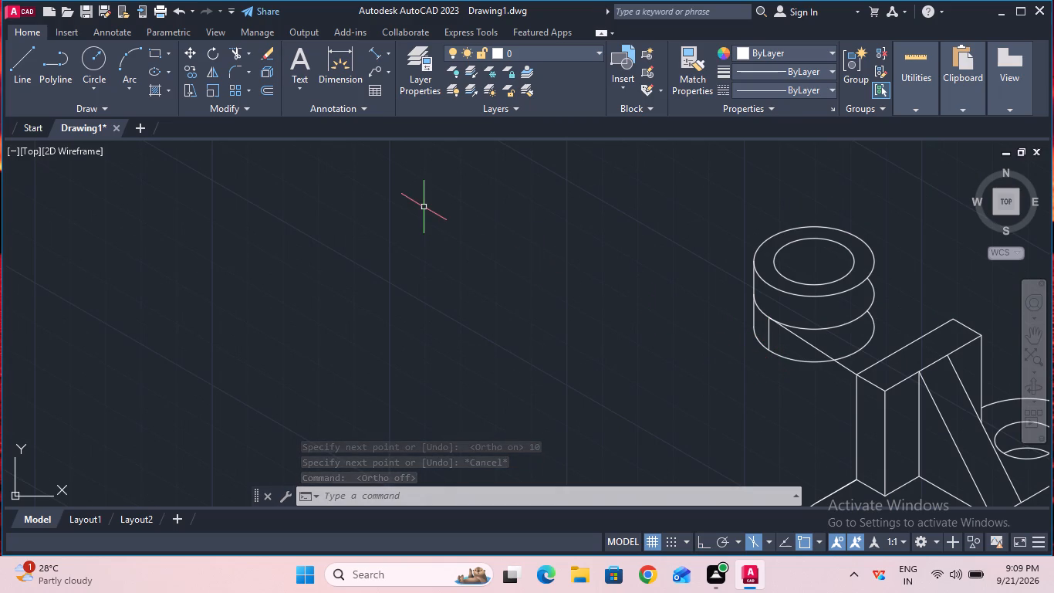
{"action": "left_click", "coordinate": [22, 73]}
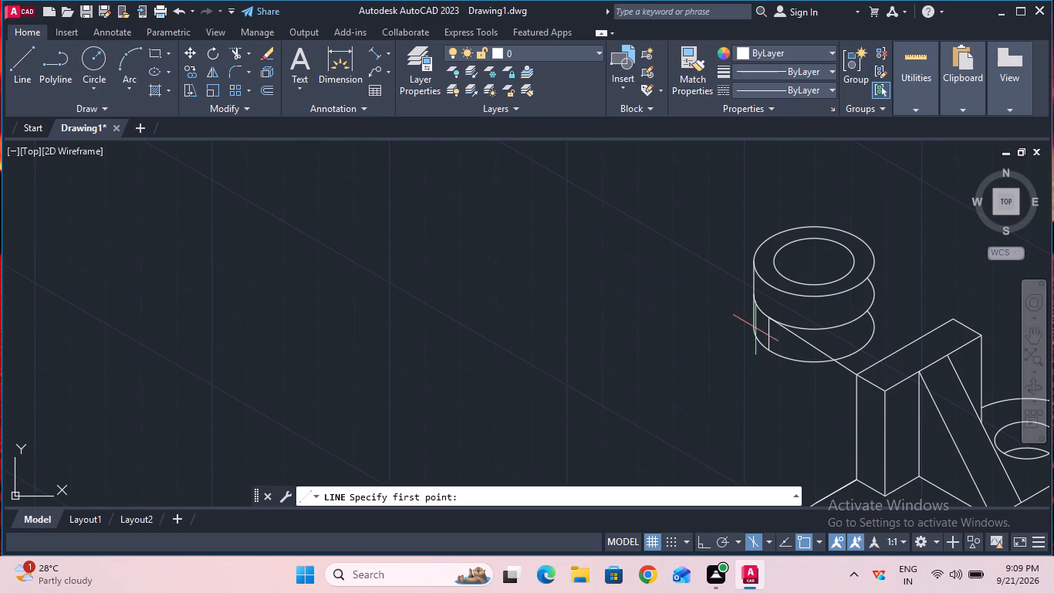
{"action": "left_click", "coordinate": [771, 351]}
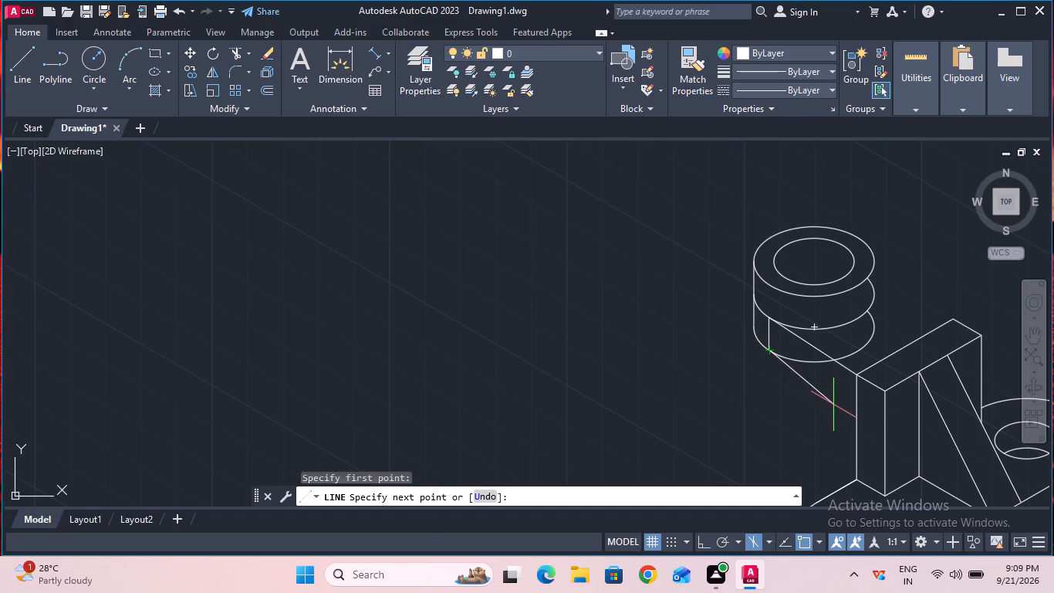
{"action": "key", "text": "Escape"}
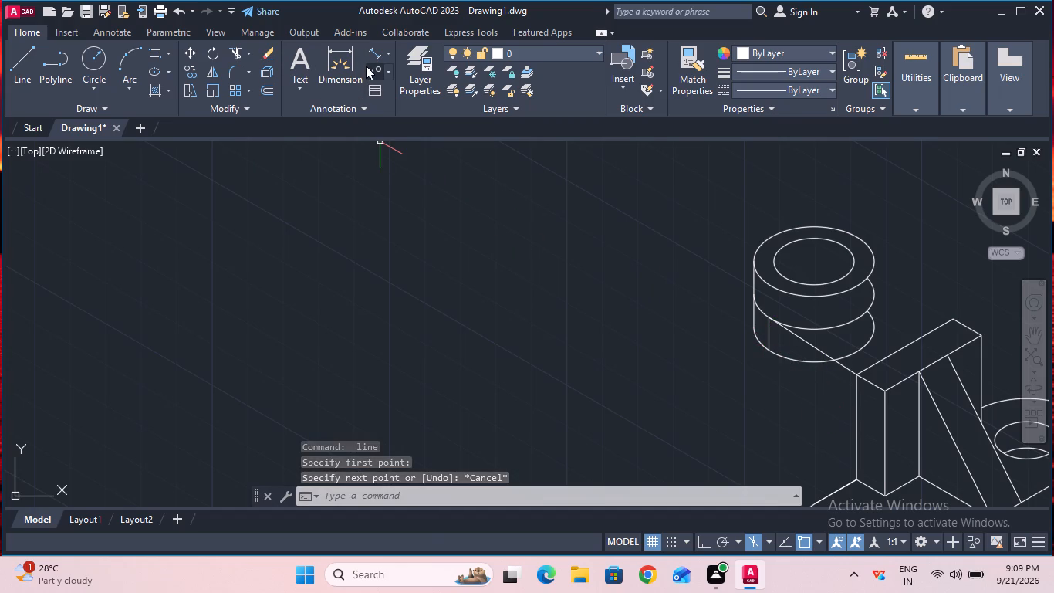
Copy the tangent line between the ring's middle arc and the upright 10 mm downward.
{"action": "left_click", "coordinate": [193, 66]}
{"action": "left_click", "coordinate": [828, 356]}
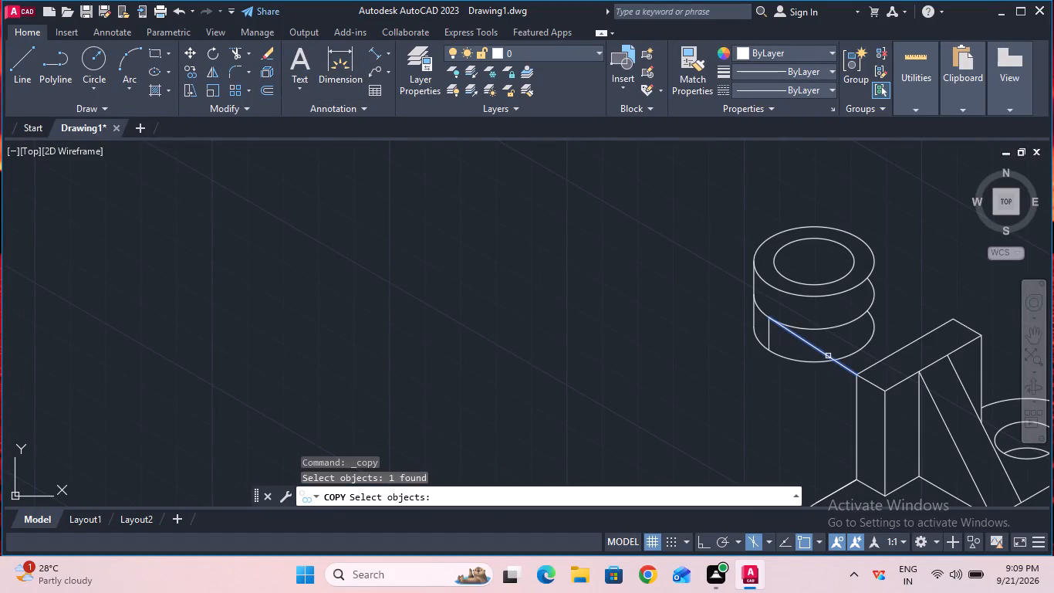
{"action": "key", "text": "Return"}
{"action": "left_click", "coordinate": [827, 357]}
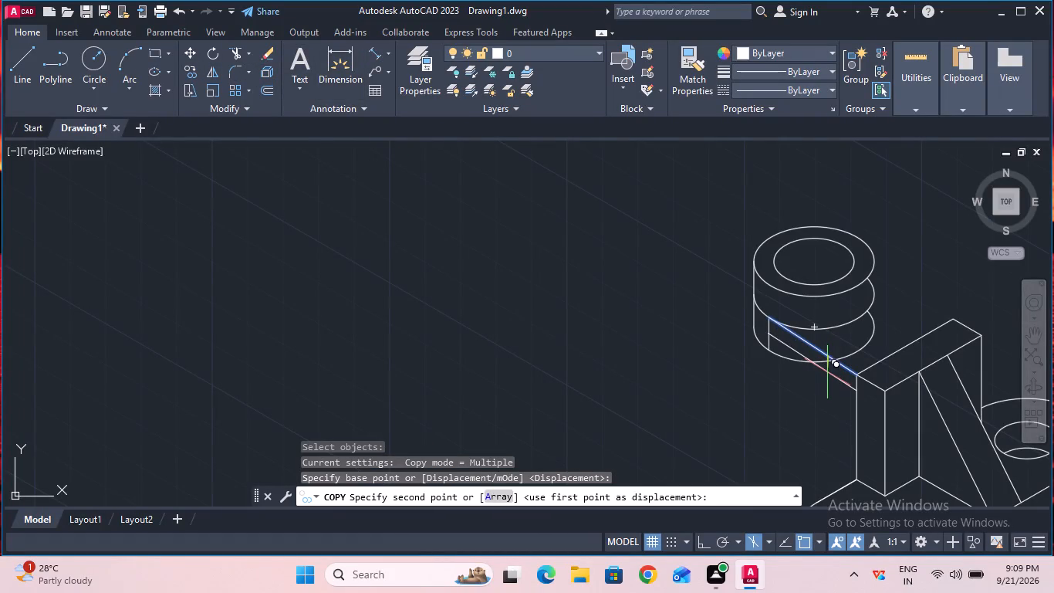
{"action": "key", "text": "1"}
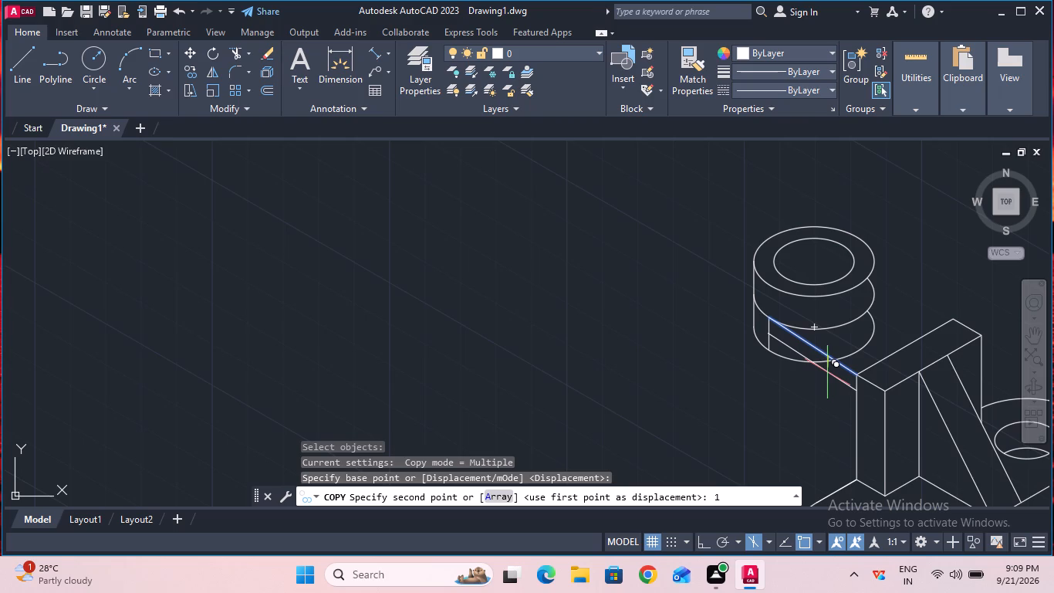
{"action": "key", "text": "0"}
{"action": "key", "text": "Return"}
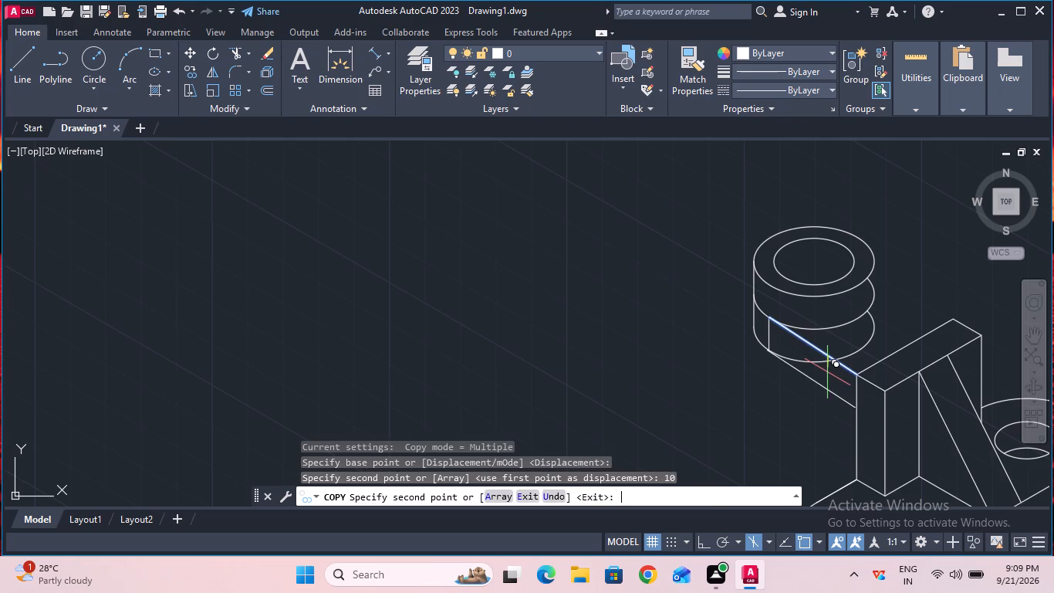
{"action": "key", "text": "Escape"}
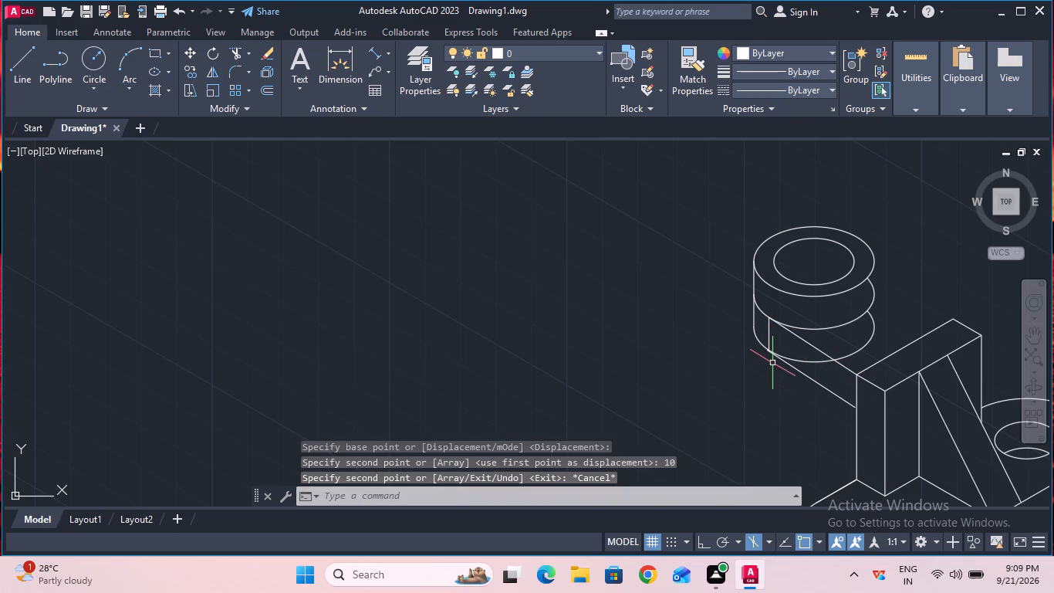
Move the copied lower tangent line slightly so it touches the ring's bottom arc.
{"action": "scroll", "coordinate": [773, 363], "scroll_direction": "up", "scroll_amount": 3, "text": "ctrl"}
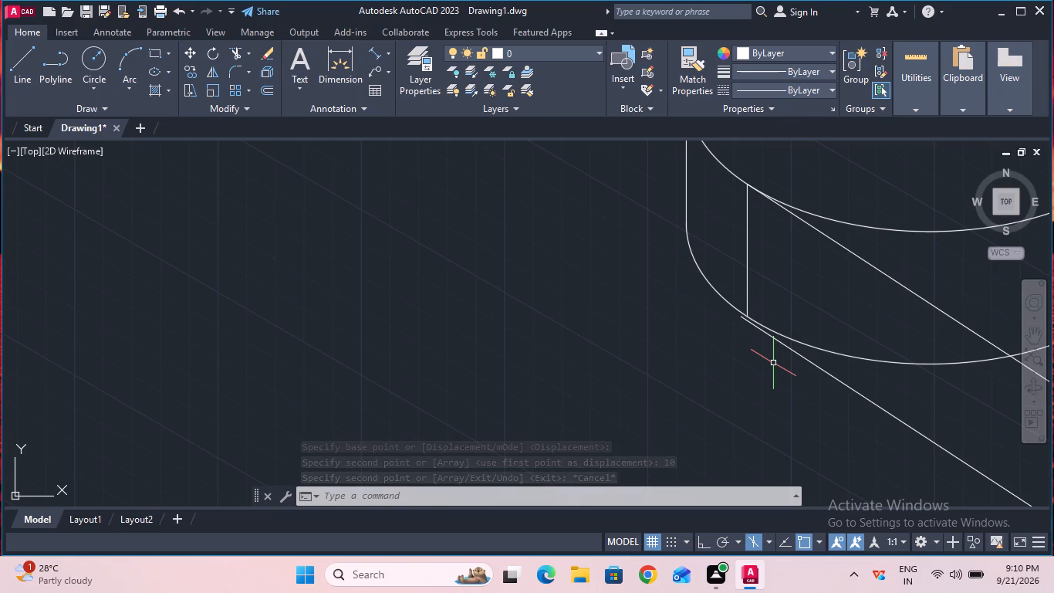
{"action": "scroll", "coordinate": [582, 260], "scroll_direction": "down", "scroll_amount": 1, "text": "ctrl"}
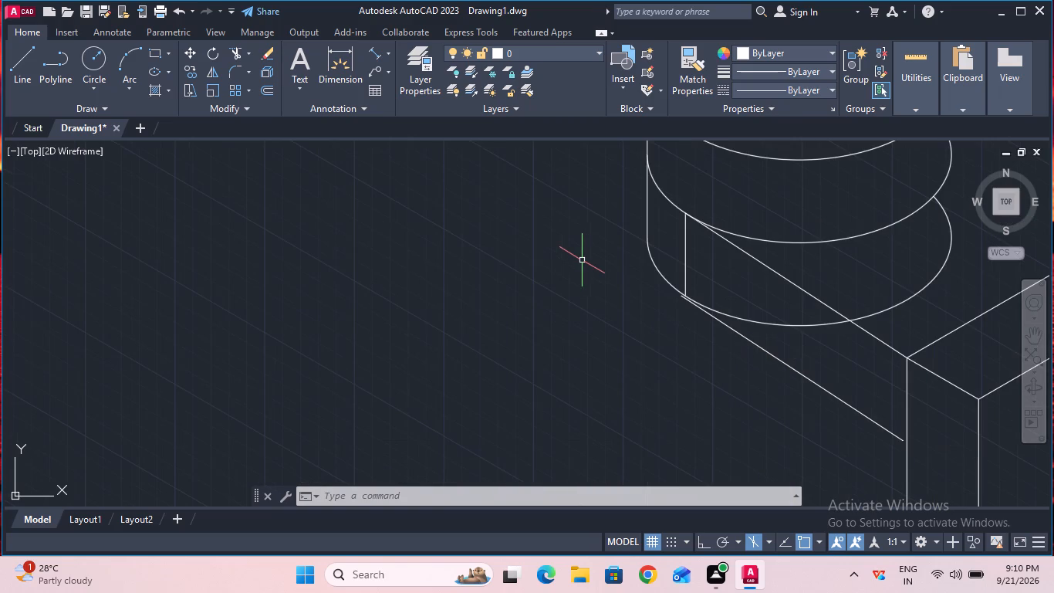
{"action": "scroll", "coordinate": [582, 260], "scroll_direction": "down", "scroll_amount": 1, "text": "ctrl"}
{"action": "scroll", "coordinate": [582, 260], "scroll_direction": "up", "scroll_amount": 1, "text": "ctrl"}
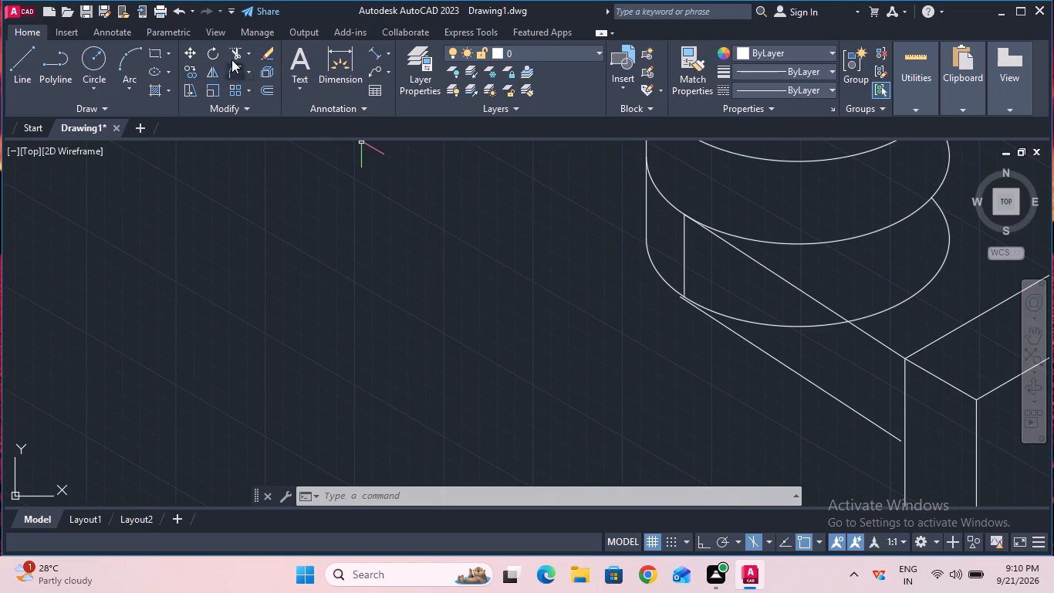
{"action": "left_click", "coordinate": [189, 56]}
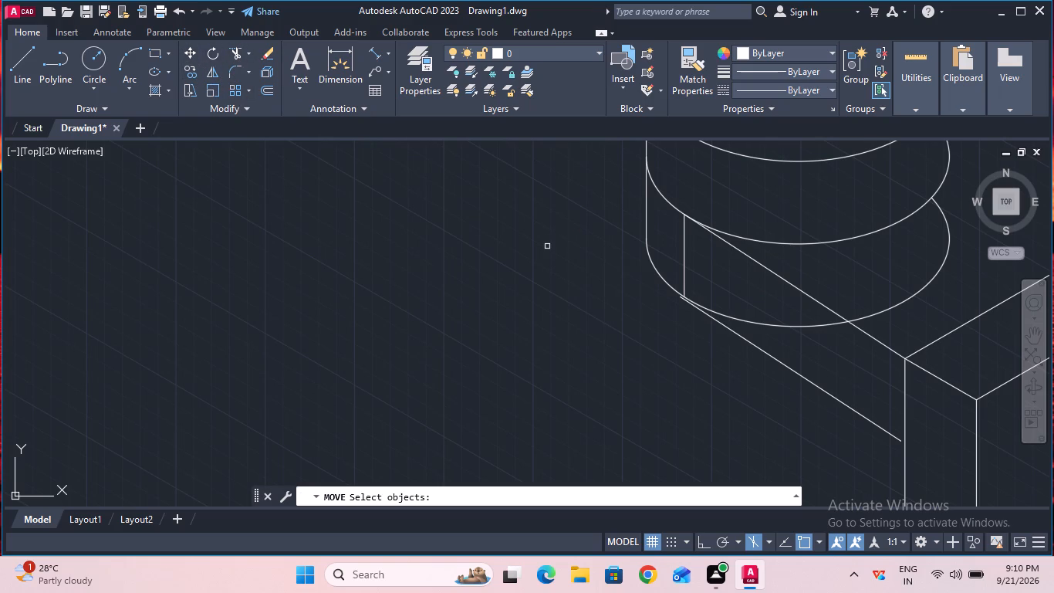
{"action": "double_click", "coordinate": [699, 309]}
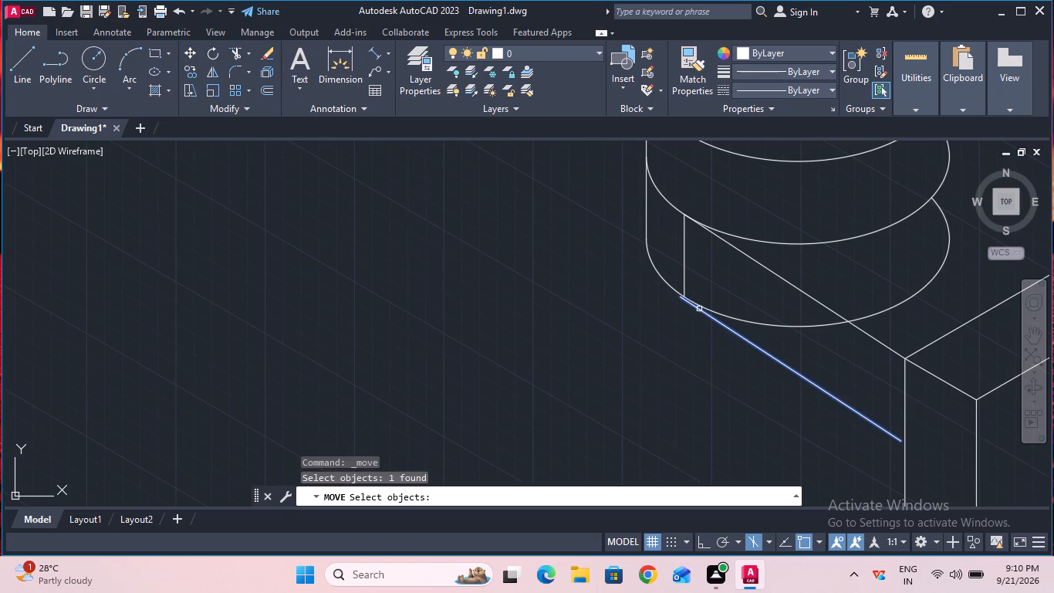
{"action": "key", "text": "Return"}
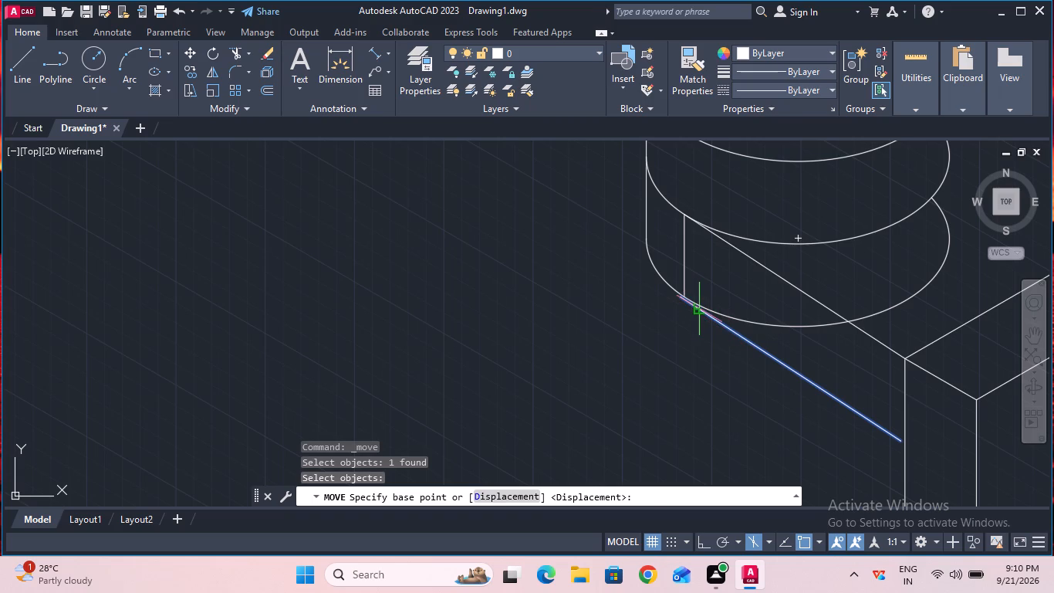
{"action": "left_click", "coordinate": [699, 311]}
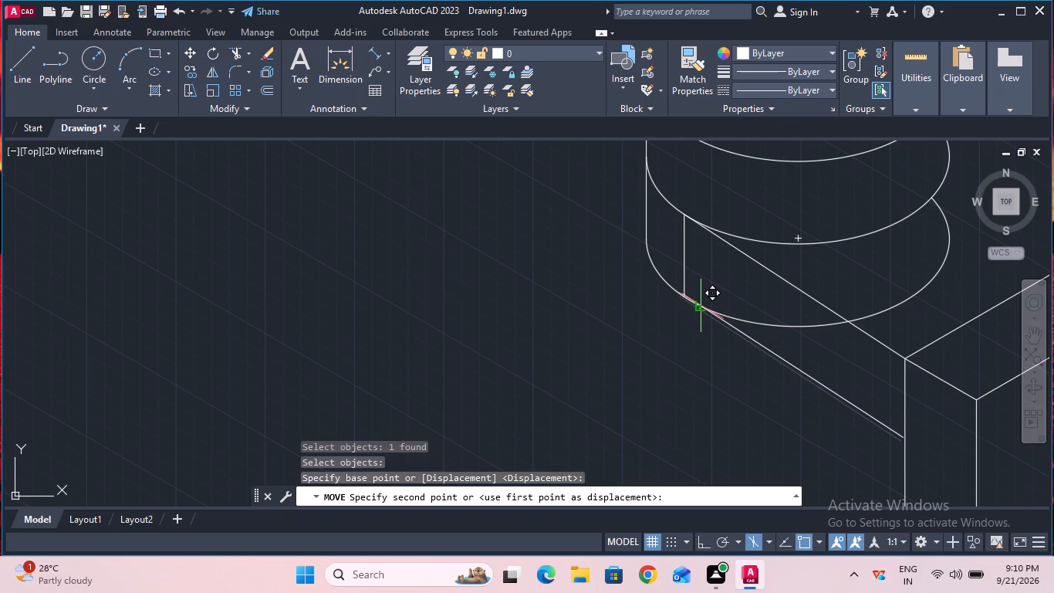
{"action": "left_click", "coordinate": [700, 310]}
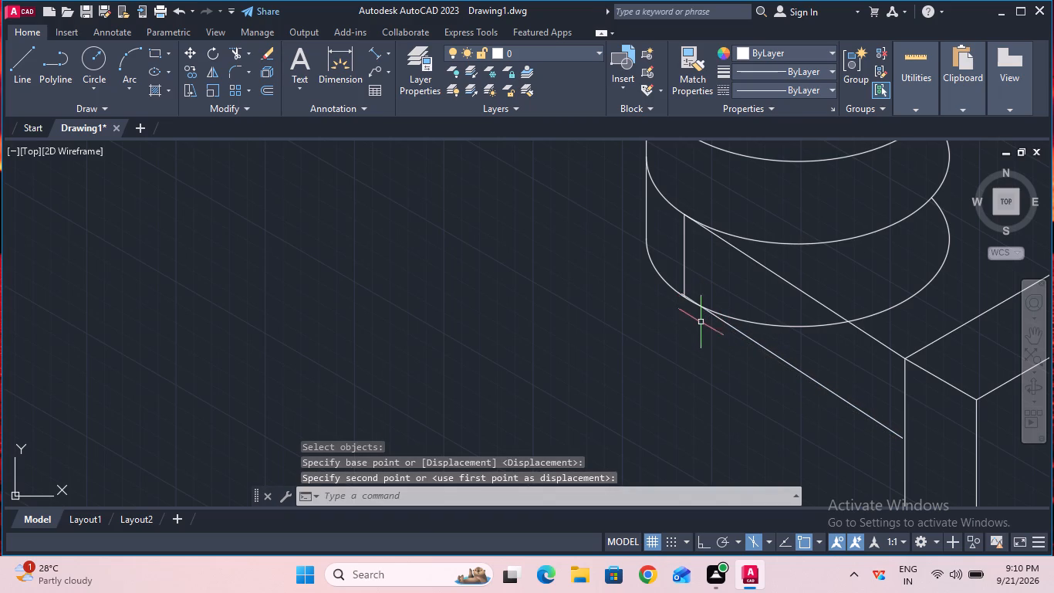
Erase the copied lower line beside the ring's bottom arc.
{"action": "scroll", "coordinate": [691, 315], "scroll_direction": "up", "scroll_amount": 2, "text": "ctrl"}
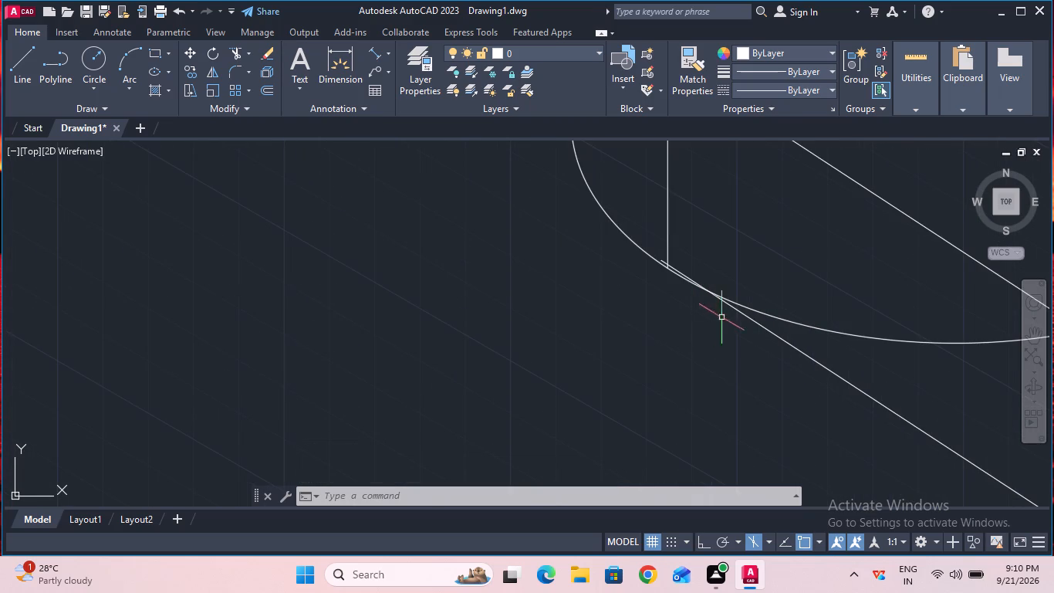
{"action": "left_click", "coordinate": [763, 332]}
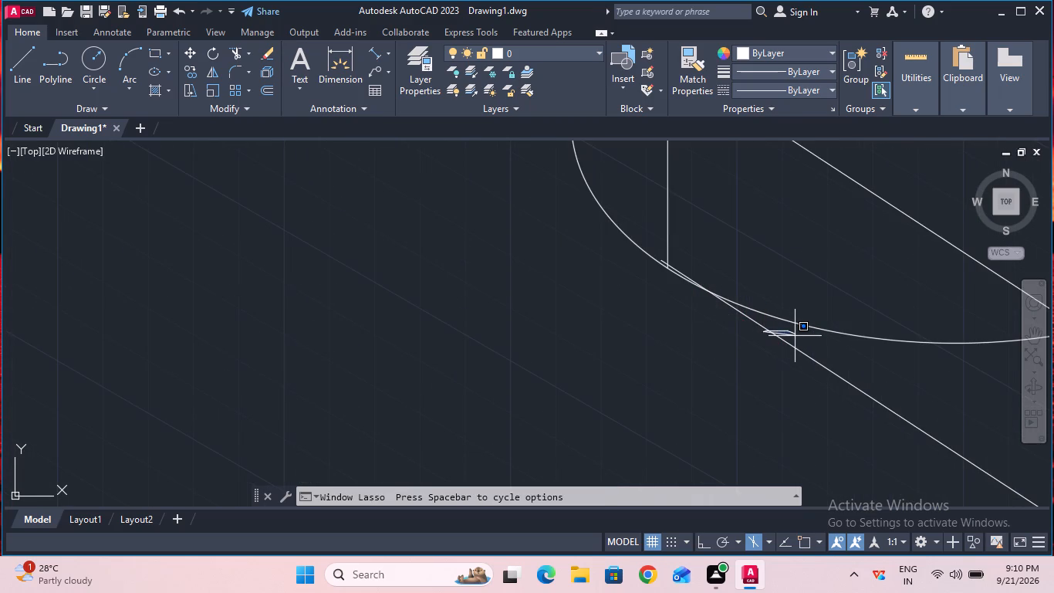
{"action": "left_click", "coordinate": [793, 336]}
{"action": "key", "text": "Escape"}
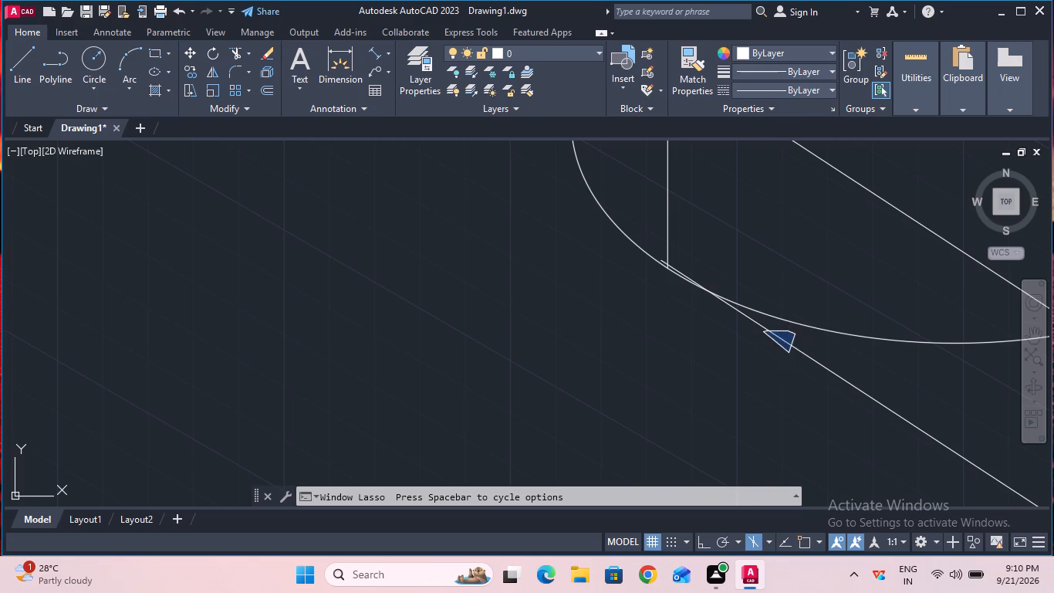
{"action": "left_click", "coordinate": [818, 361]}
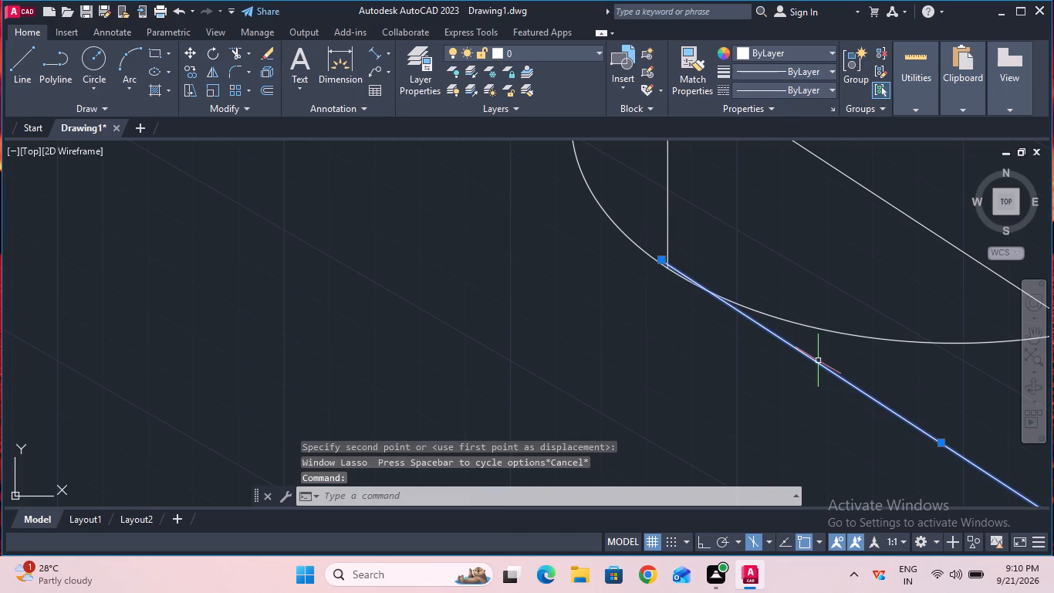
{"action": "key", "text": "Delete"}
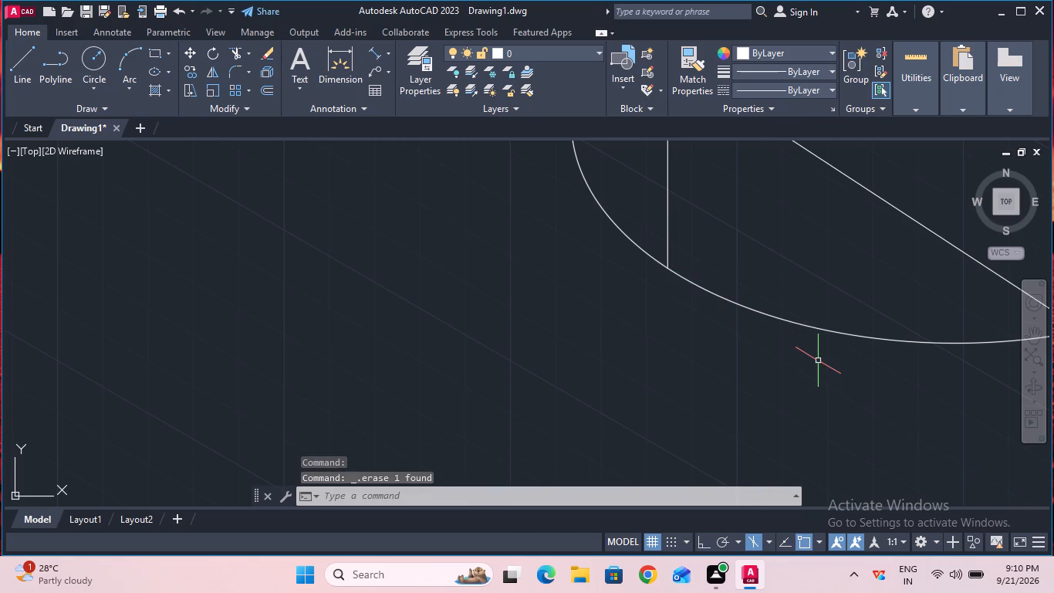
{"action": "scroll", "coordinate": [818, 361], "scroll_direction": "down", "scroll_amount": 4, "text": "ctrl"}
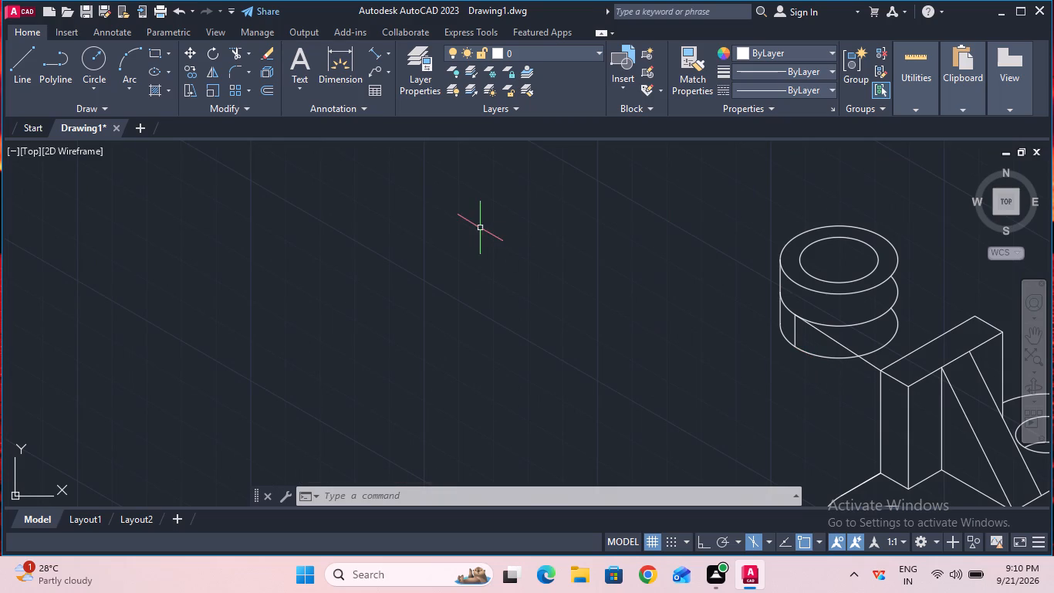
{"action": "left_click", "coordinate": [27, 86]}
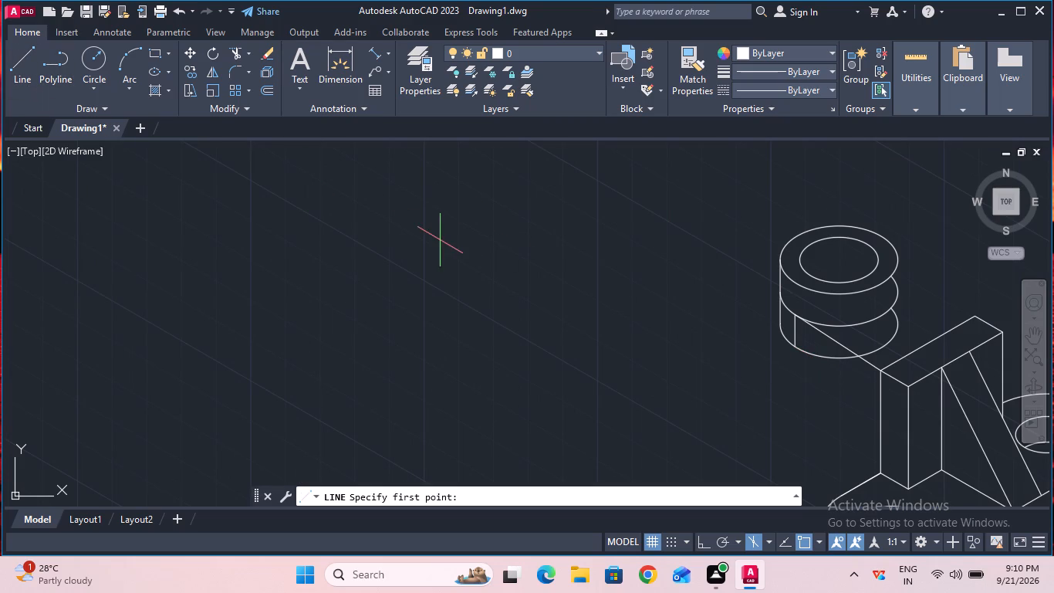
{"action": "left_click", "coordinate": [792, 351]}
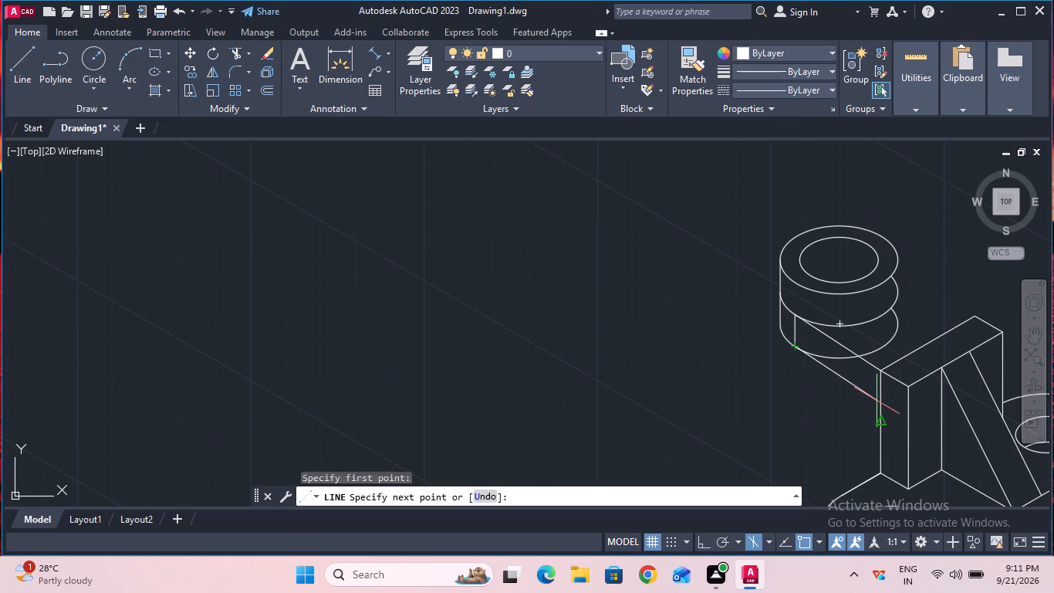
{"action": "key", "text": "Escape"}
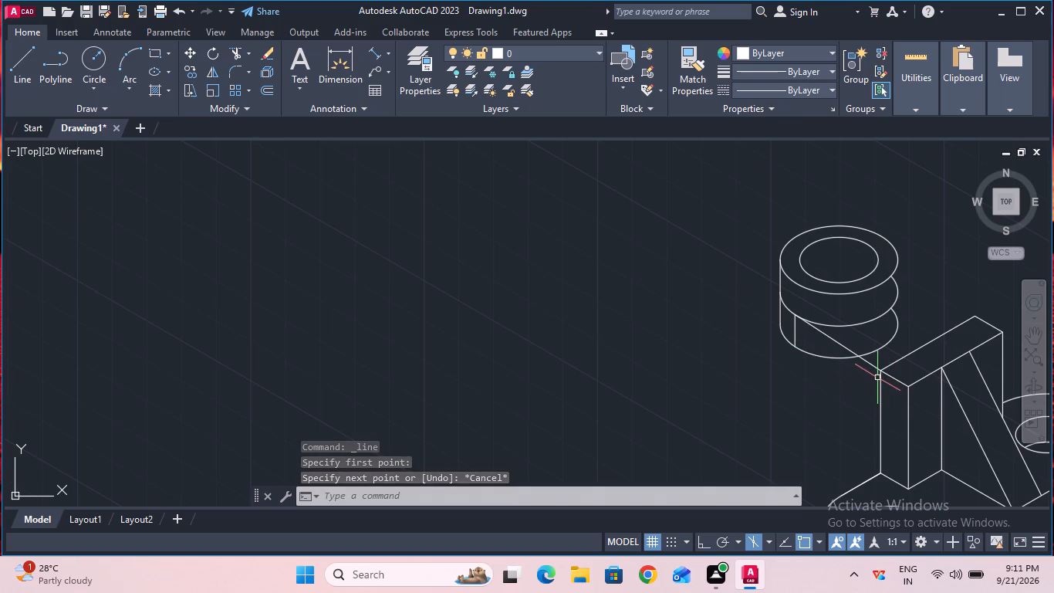
With ortho on, draw a 10 mm line straight down from the upright's top corner where the tangent line ends.
{"action": "left_click", "coordinate": [25, 81]}
{"action": "left_click_drag", "start_coordinate": [25, 81], "coordinate": [513, 352]}
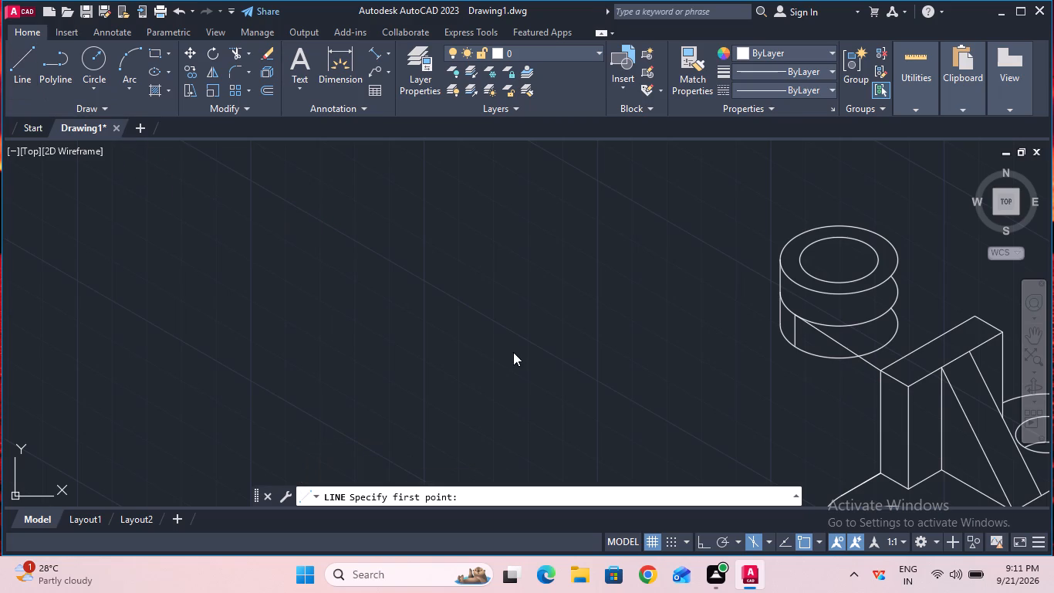
{"action": "double_click", "coordinate": [877, 374]}
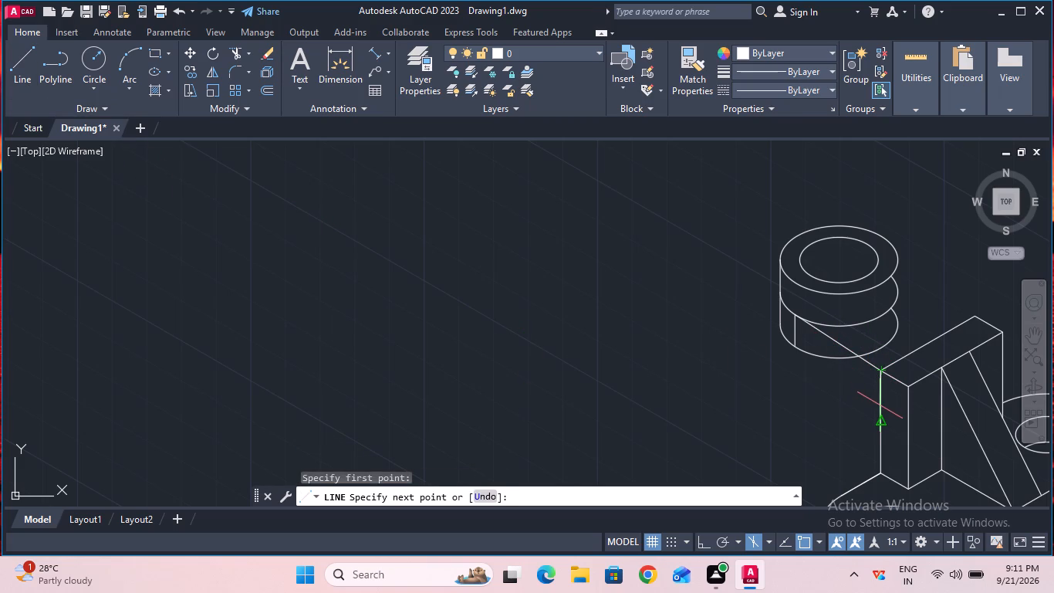
{"action": "key", "text": "F8"}
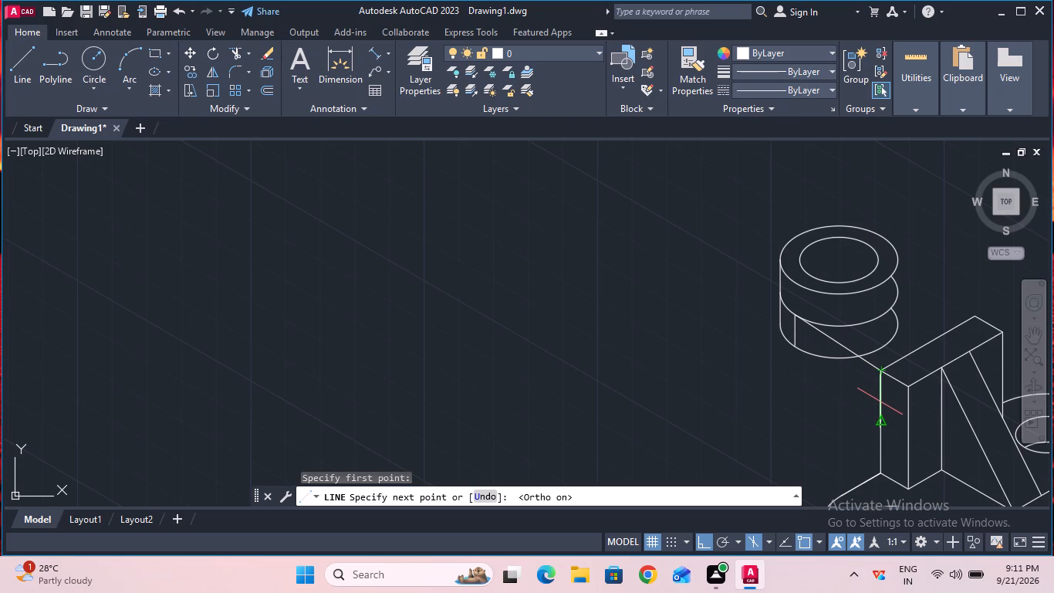
{"action": "type", "text": "10"}
{"action": "key", "text": "Return"}
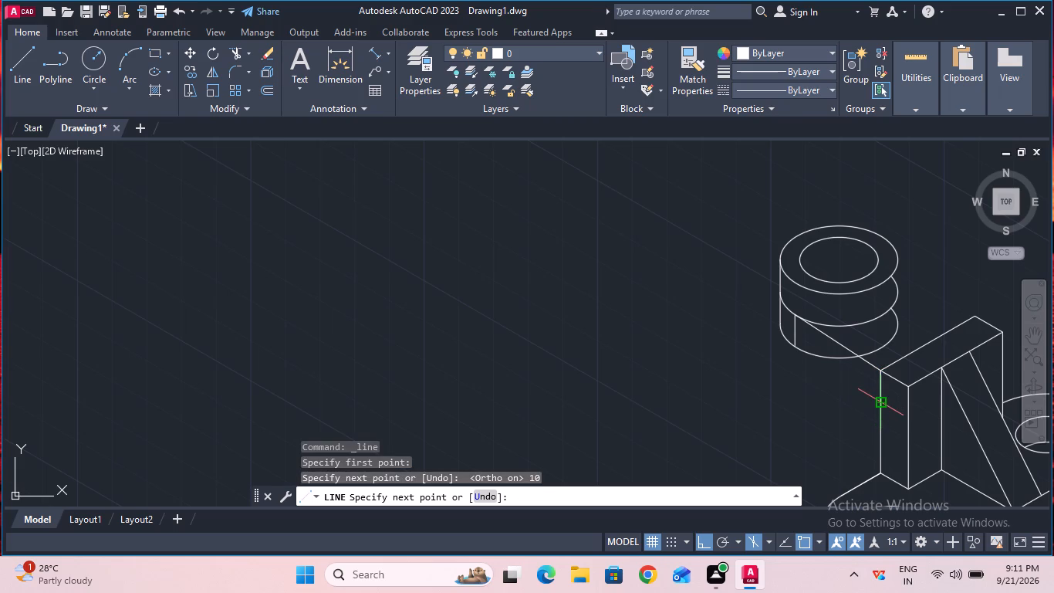
{"action": "key", "text": "Escape"}
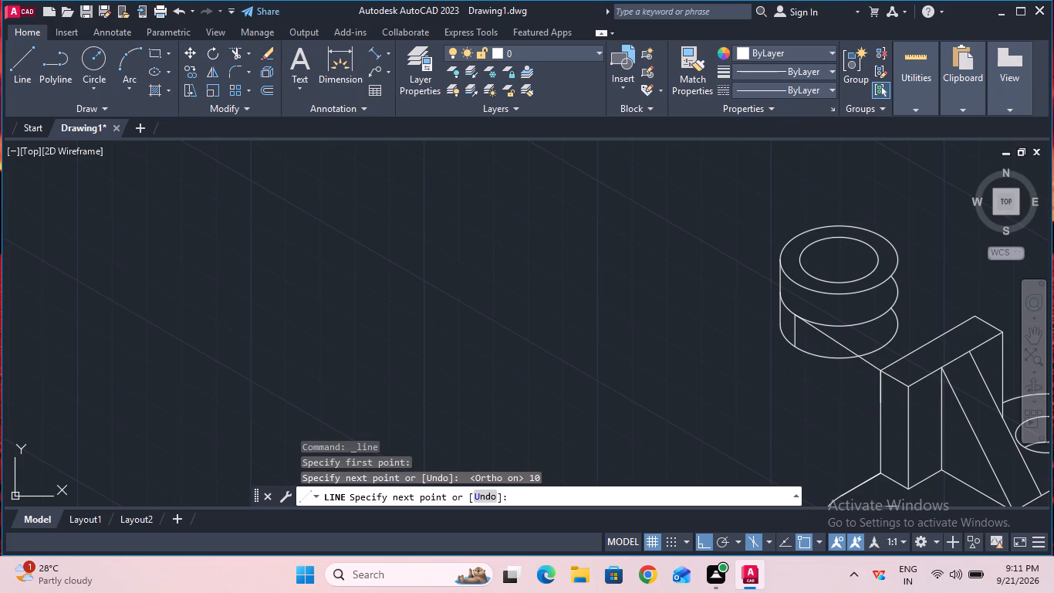
{"action": "left_click", "coordinate": [880, 402]}
{"action": "key", "text": "Escape"}
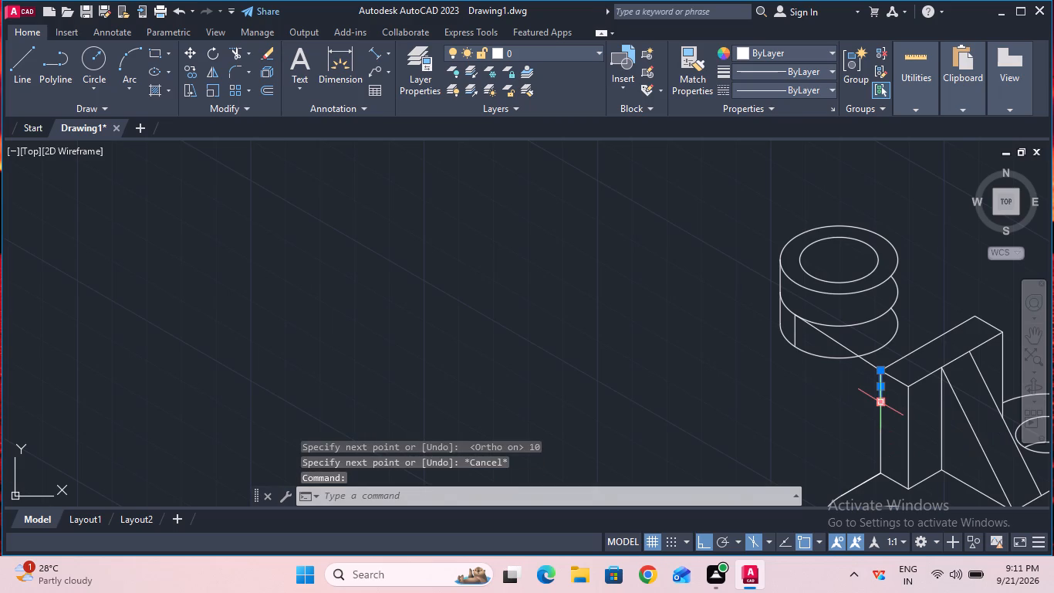
{"action": "key", "text": "Escape"}
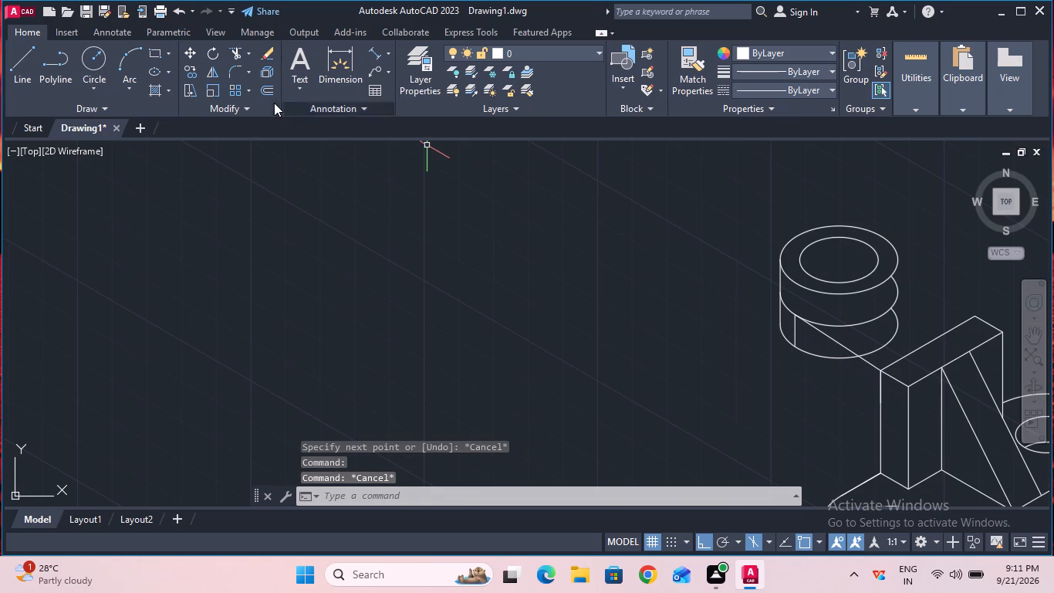
With ortho off, draw the web's lower edge from the short vertical line's end on the ring's bottom arc to the 10 mm line's lower end on the upright.
{"action": "left_click", "coordinate": [31, 59]}
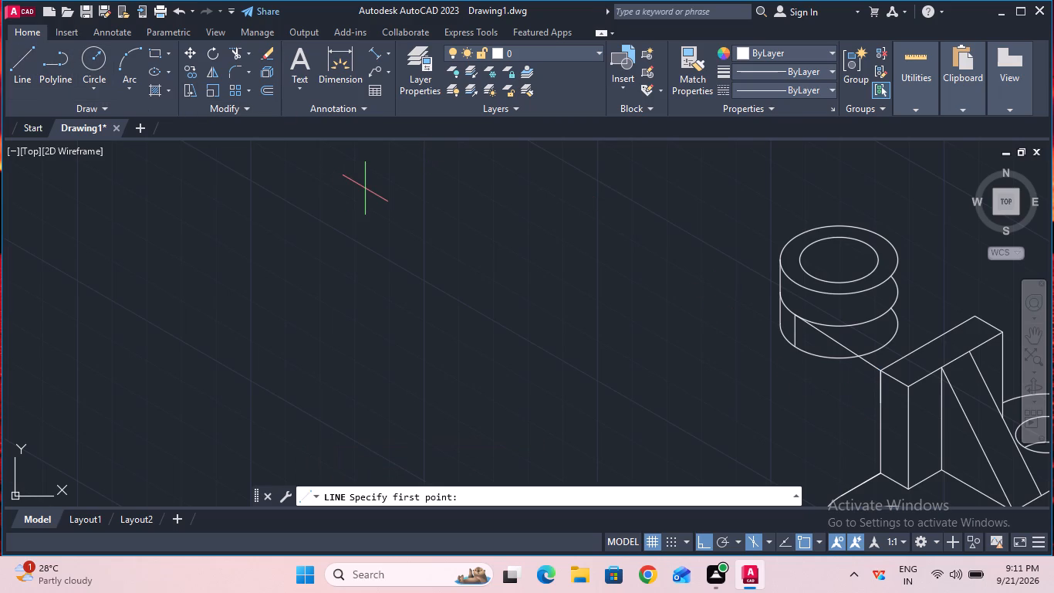
{"action": "key", "text": "F8"}
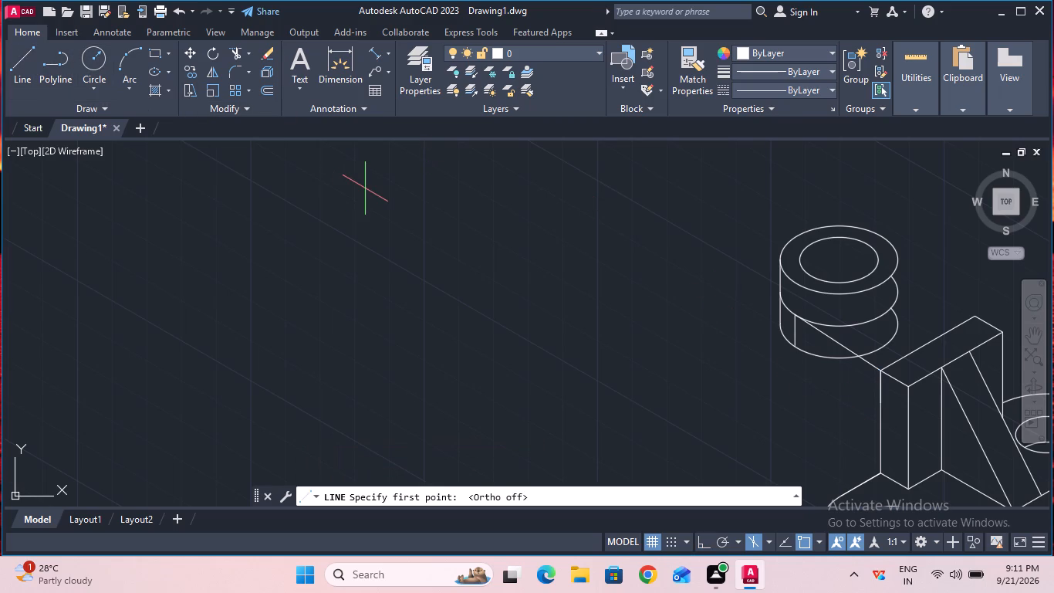
{"action": "left_click", "coordinate": [792, 347]}
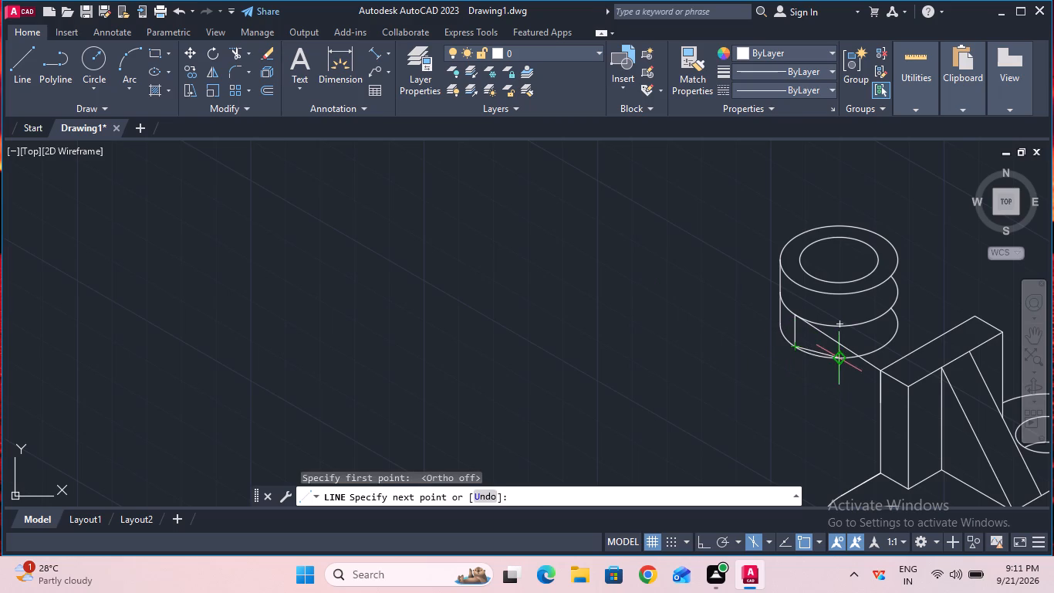
{"action": "left_click", "coordinate": [882, 402]}
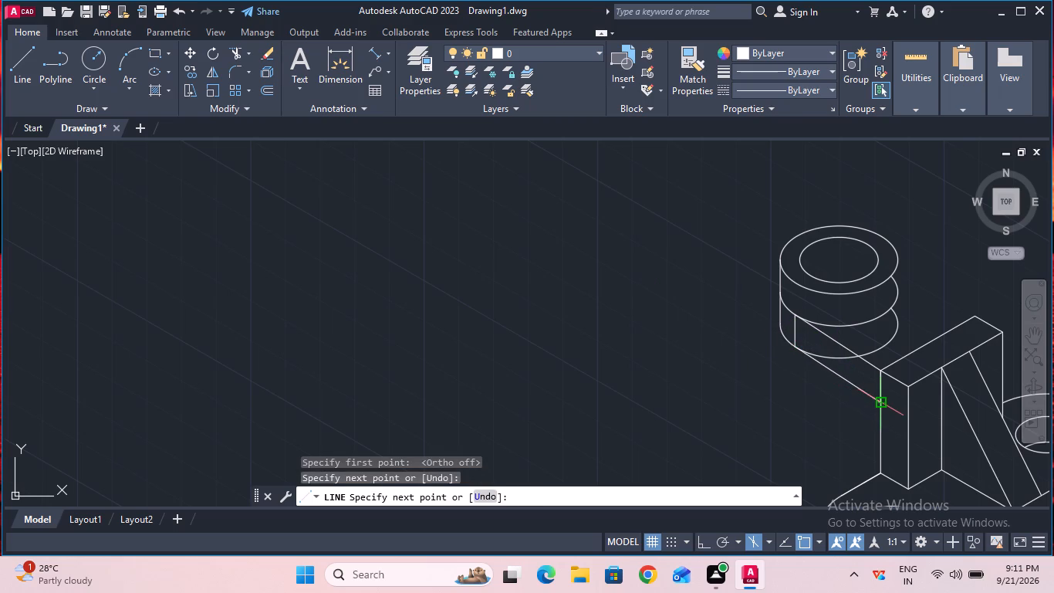
{"action": "key", "text": "Escape"}
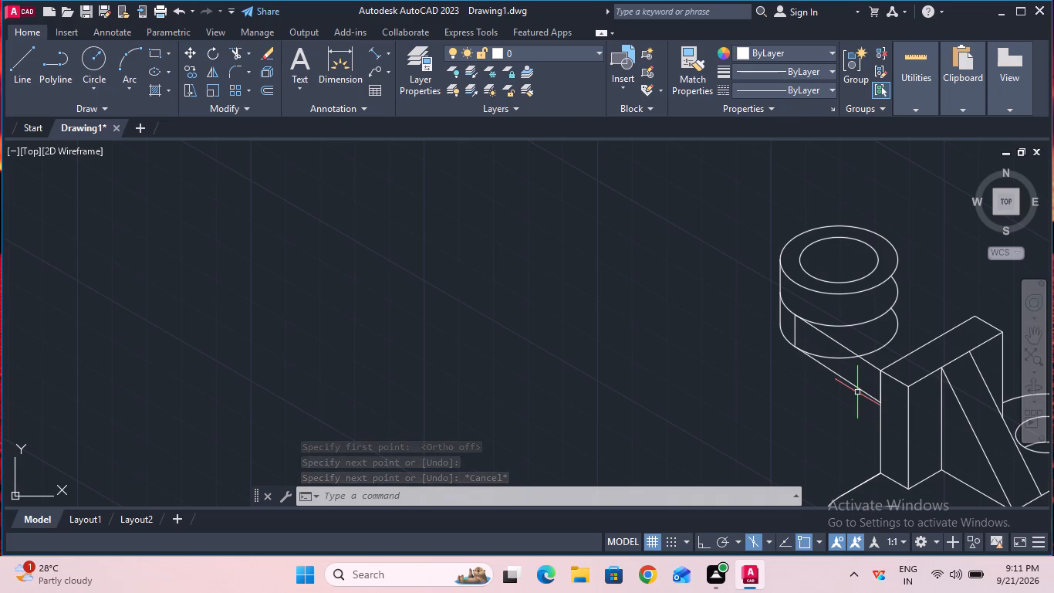
Check the length of the web's lower edge using an aligned dimension preview.
{"action": "left_click", "coordinate": [375, 56]}
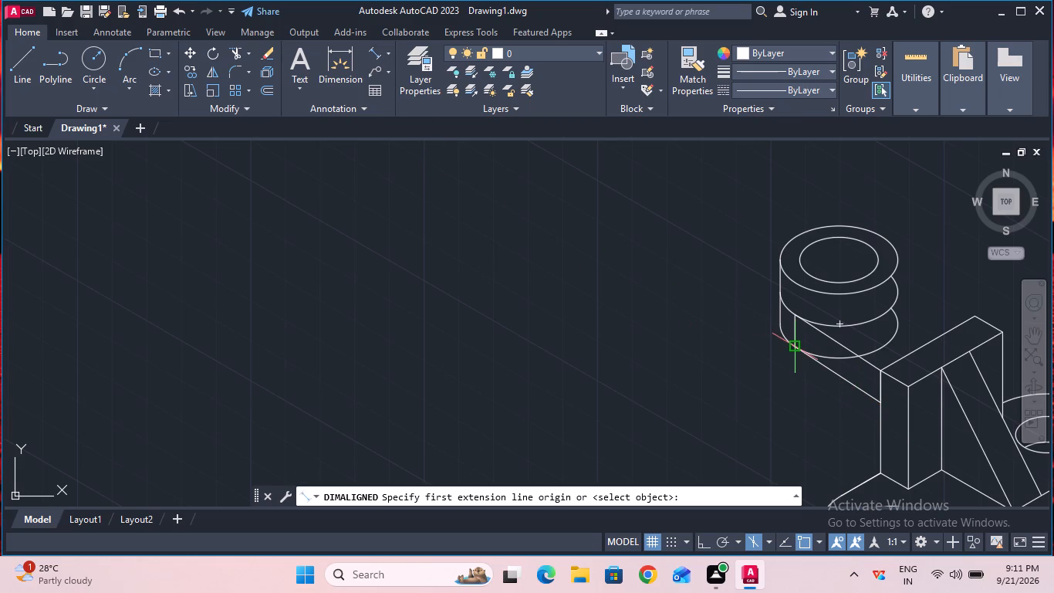
{"action": "left_click", "coordinate": [796, 349]}
{"action": "left_click", "coordinate": [879, 403]}
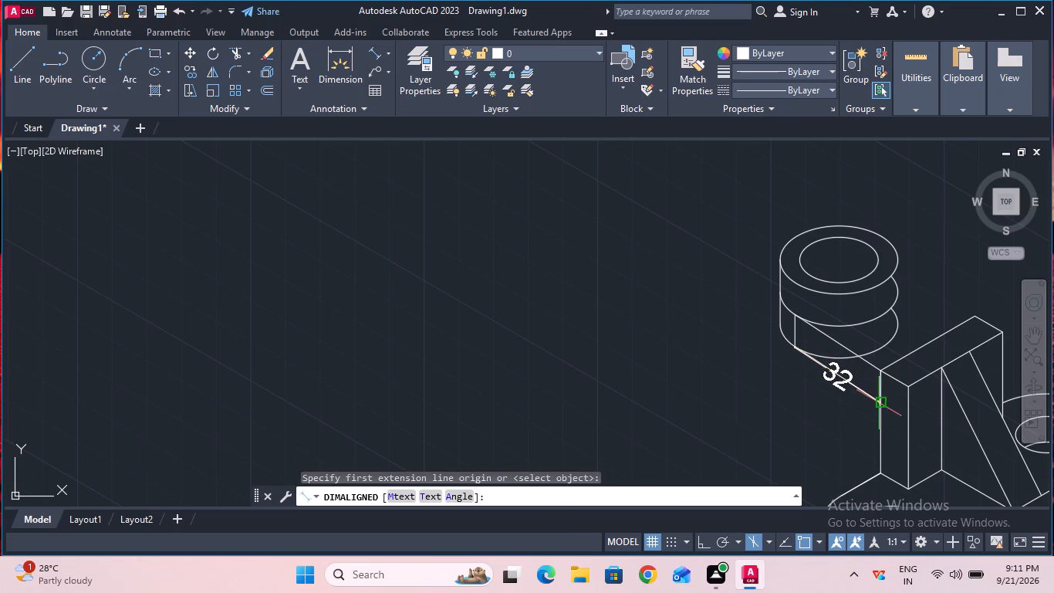
{"action": "key", "text": "Escape"}
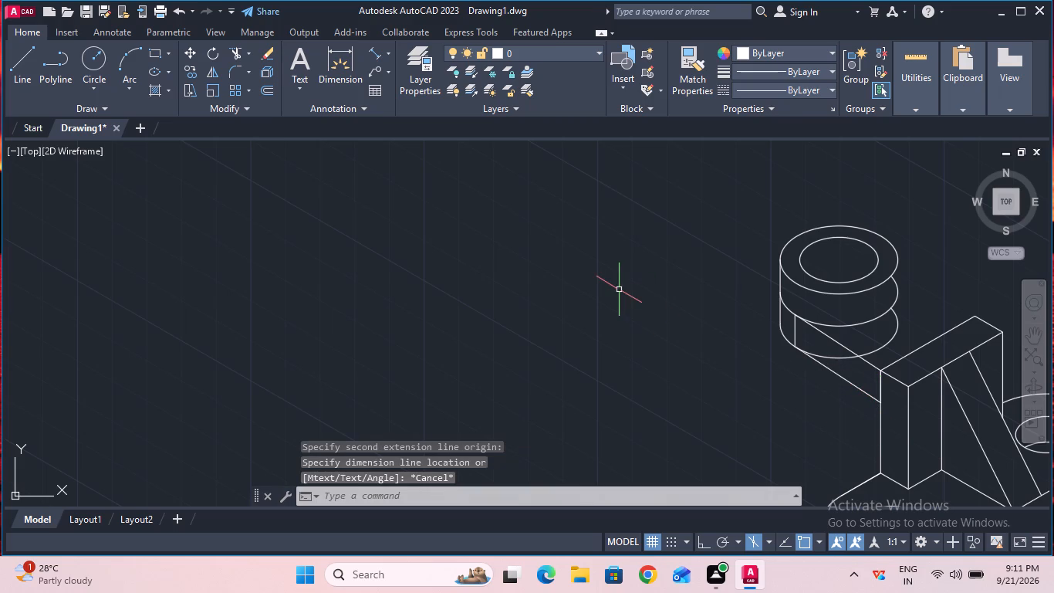
Trim the part of the ring's bottom arc that crosses the web's side face.
{"action": "left_click", "coordinate": [230, 59]}
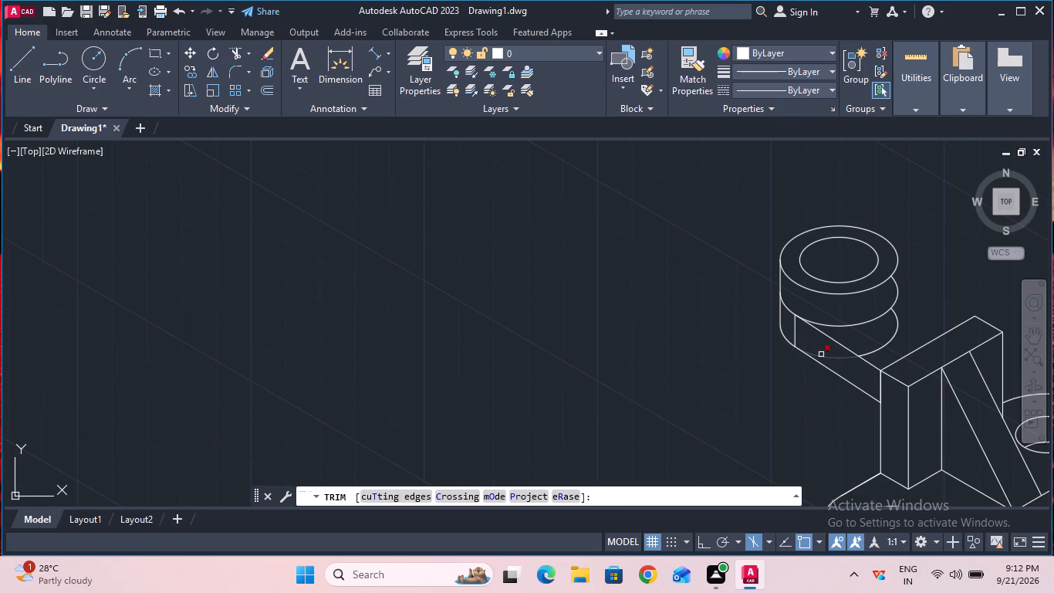
{"action": "left_click", "coordinate": [821, 354]}
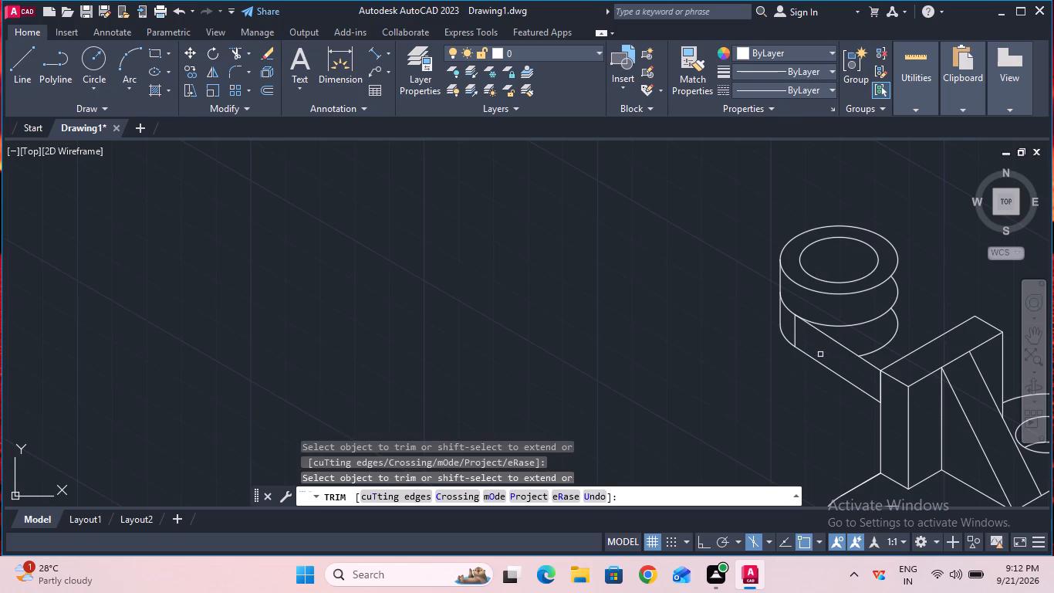
{"action": "key", "text": "Escape"}
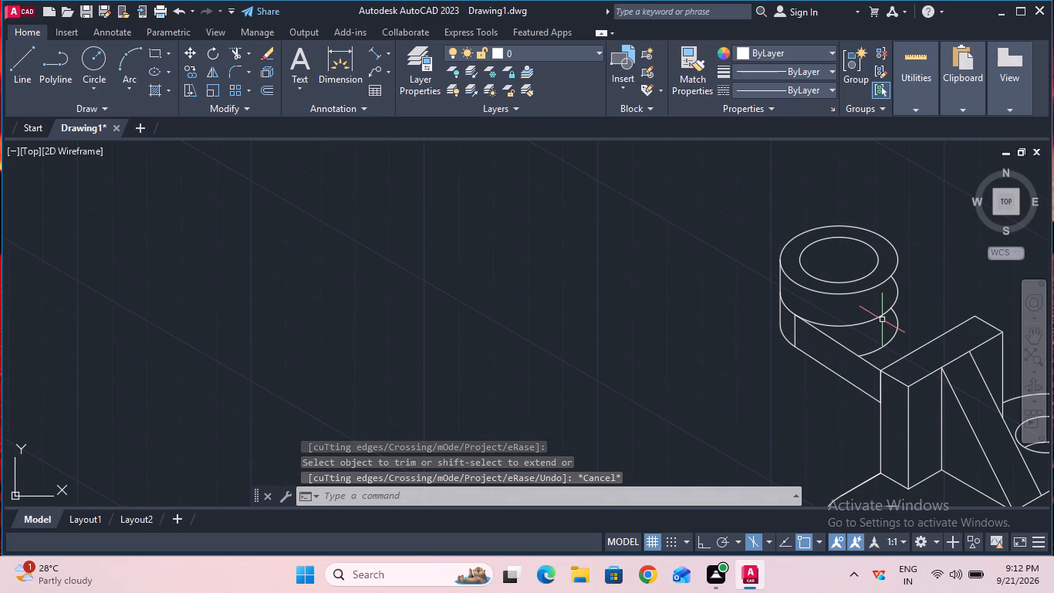
With ortho on, draw a vertical line joining the right quadrants of the ring's middle arc and top outer ellipse.
{"action": "left_click", "coordinate": [28, 71]}
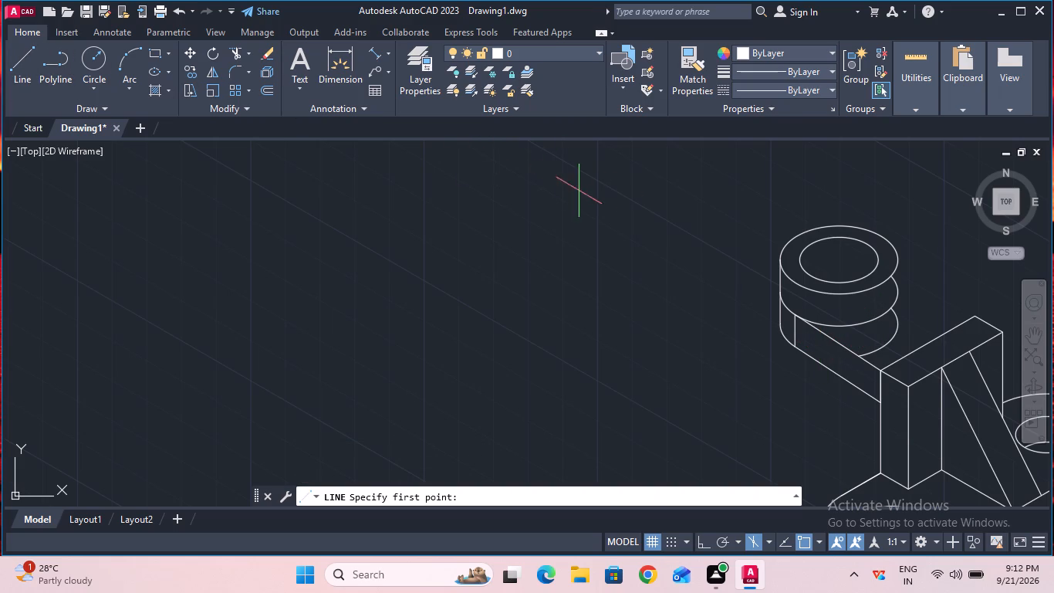
{"action": "key", "text": "F8"}
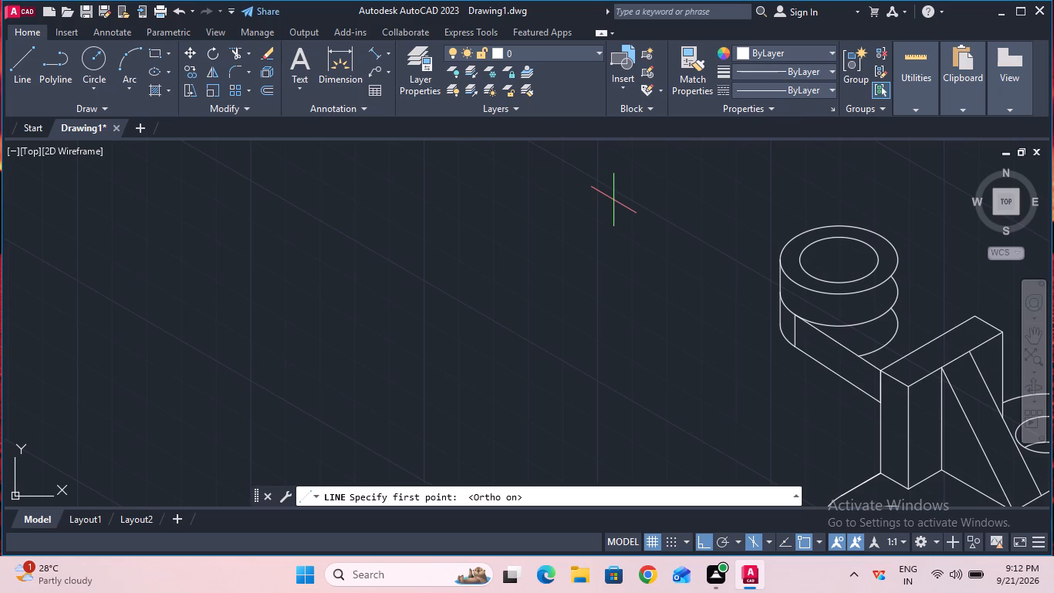
{"action": "left_click", "coordinate": [899, 288]}
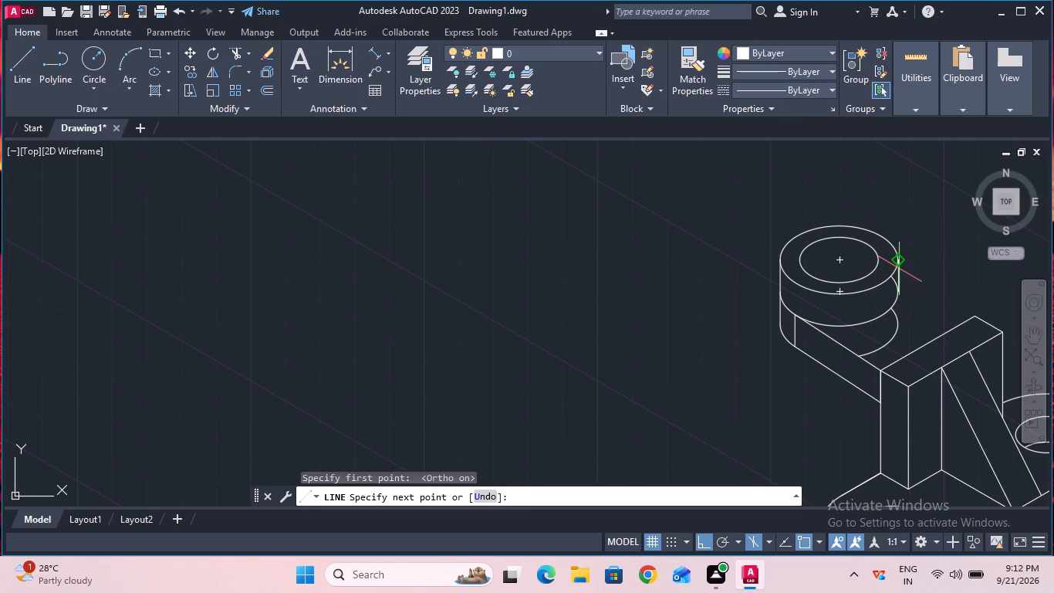
{"action": "left_click", "coordinate": [899, 263]}
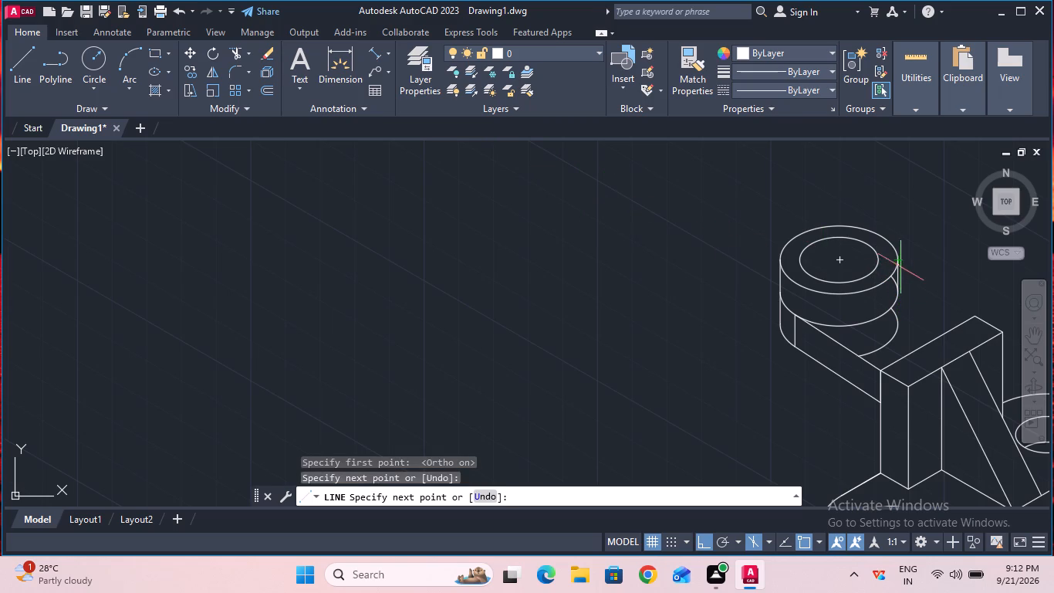
{"action": "key", "text": "Escape"}
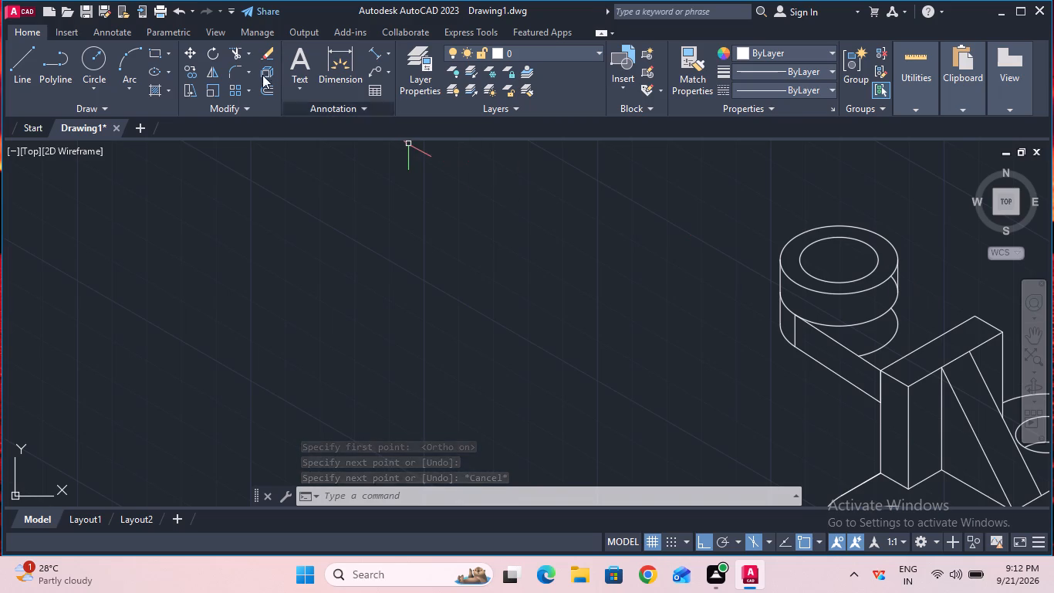
Trim the middle arc's leftover piece inside the ring's right side and the remaining bottom arc over the web's top face.
{"action": "left_click", "coordinate": [240, 57]}
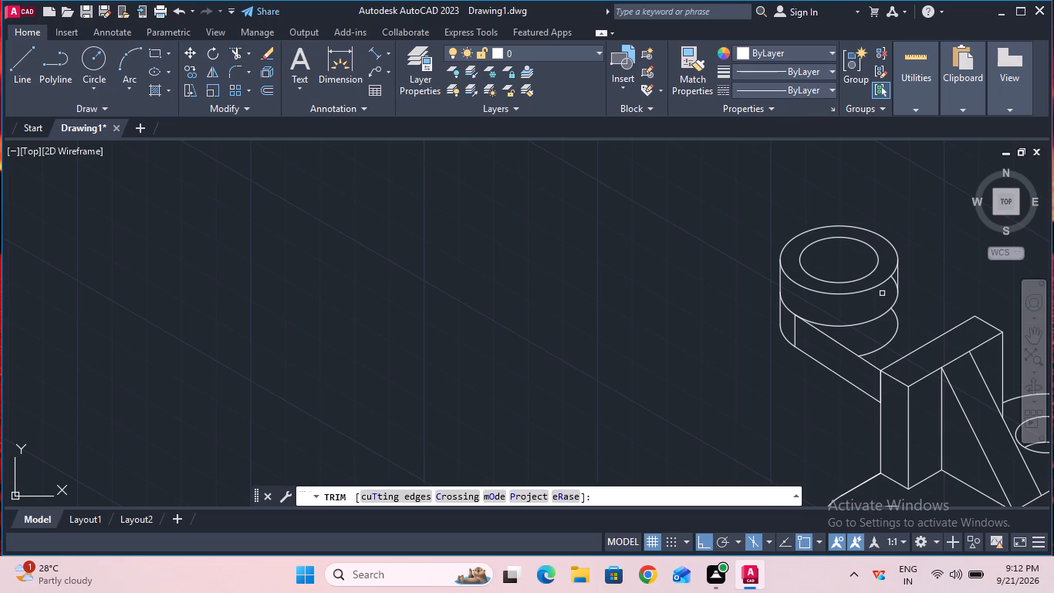
{"action": "scroll", "coordinate": [883, 293], "scroll_direction": "up", "scroll_amount": 2, "text": "ctrl"}
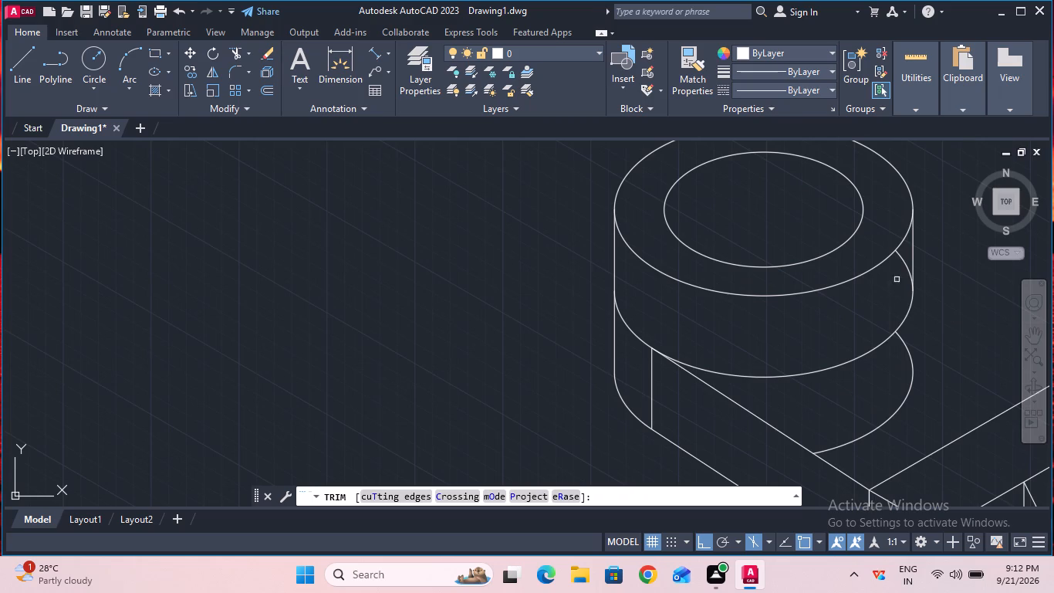
{"action": "left_click", "coordinate": [905, 264]}
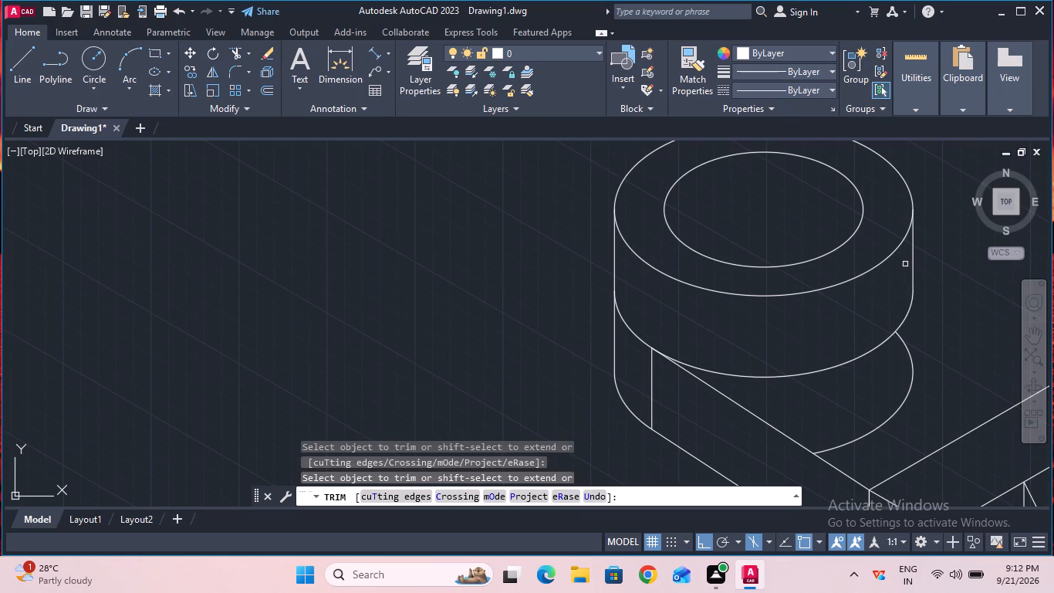
{"action": "scroll", "coordinate": [905, 264], "scroll_direction": "down", "scroll_amount": 2, "text": "ctrl"}
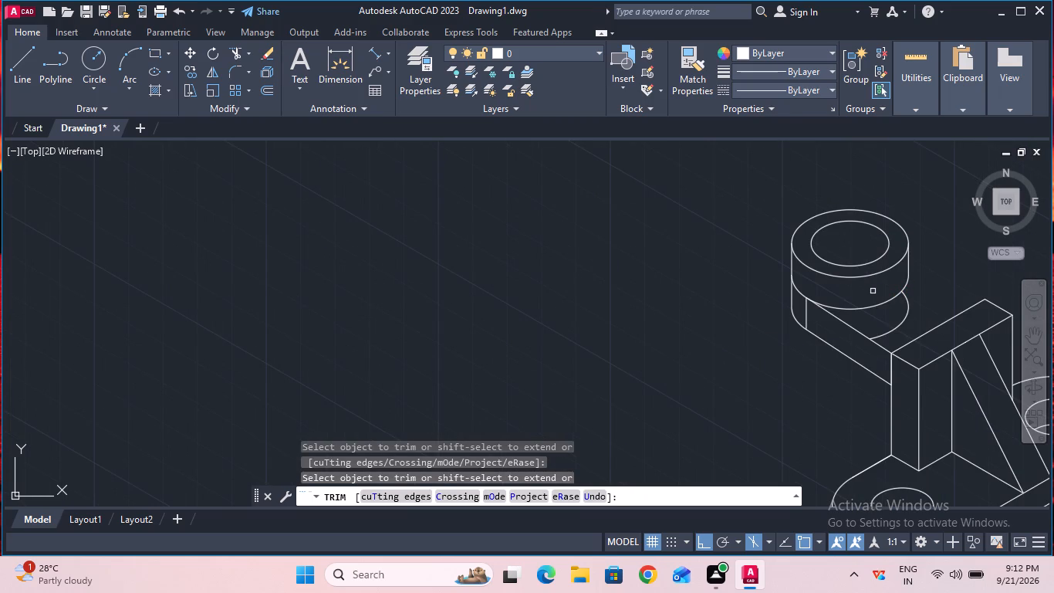
{"action": "left_click", "coordinate": [900, 327]}
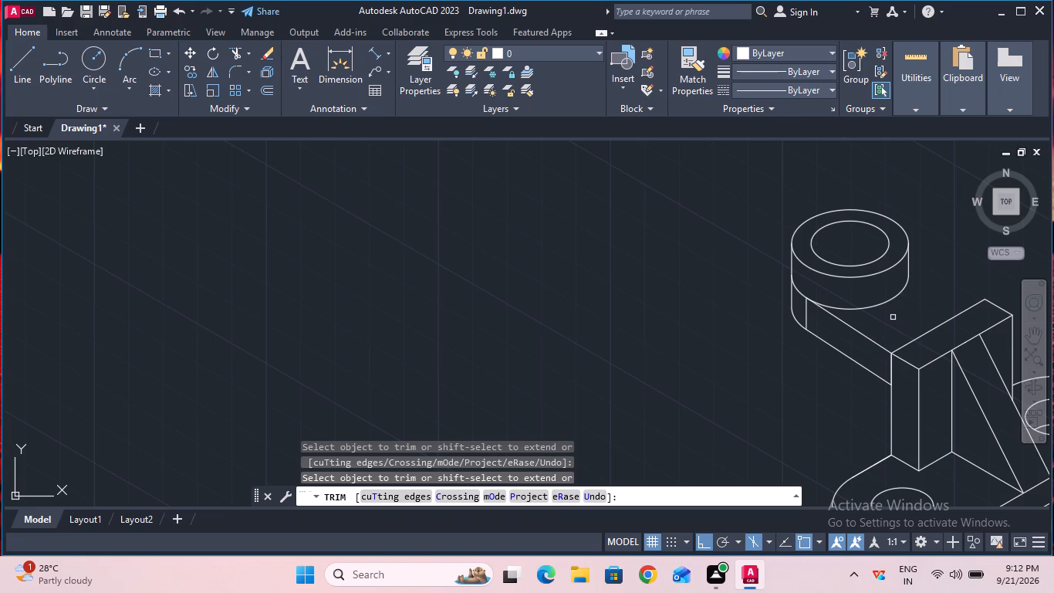
{"action": "key", "text": "Escape"}
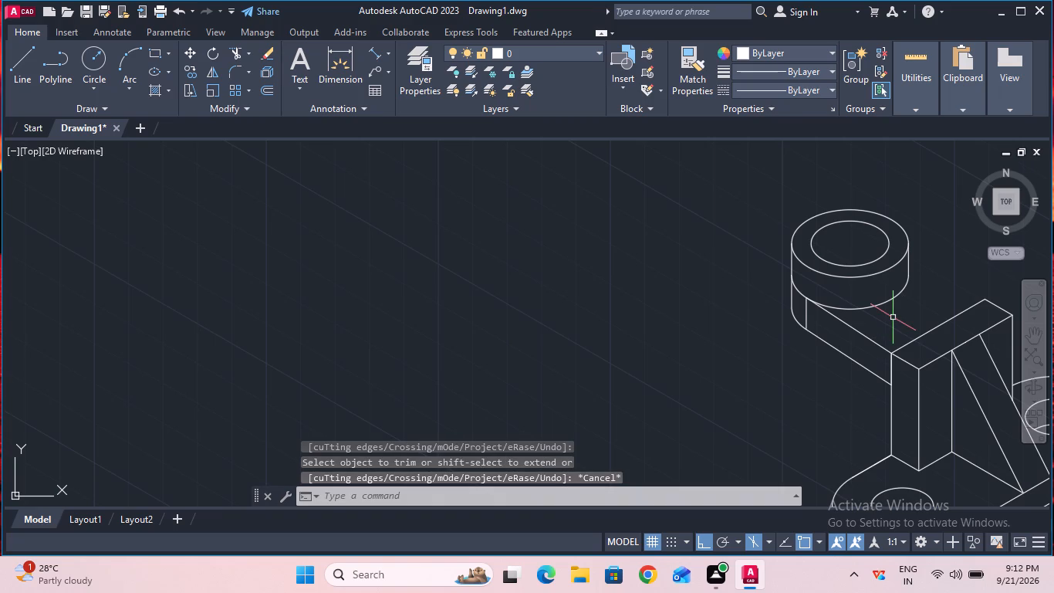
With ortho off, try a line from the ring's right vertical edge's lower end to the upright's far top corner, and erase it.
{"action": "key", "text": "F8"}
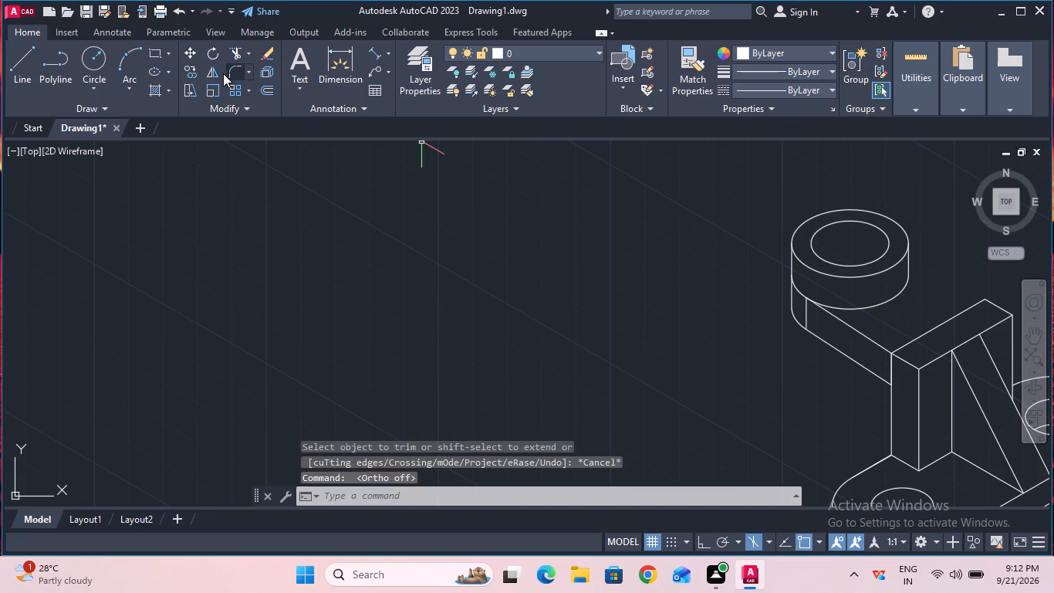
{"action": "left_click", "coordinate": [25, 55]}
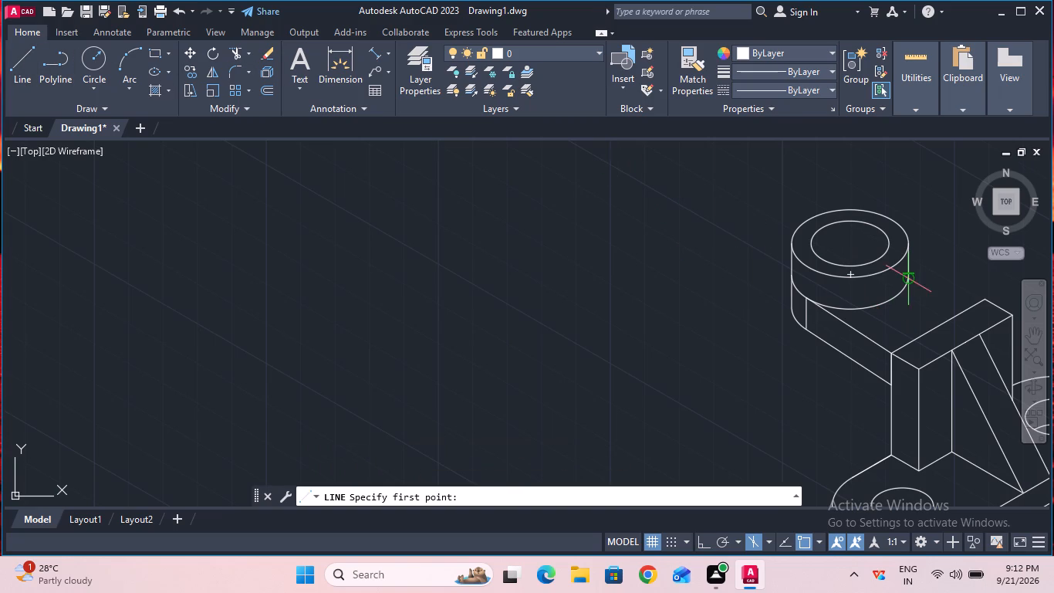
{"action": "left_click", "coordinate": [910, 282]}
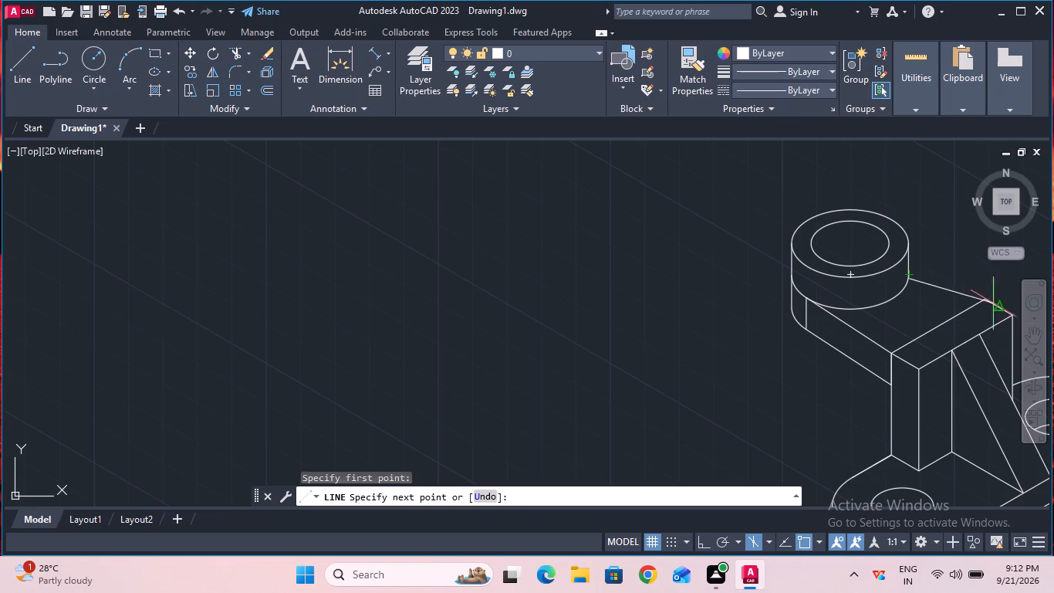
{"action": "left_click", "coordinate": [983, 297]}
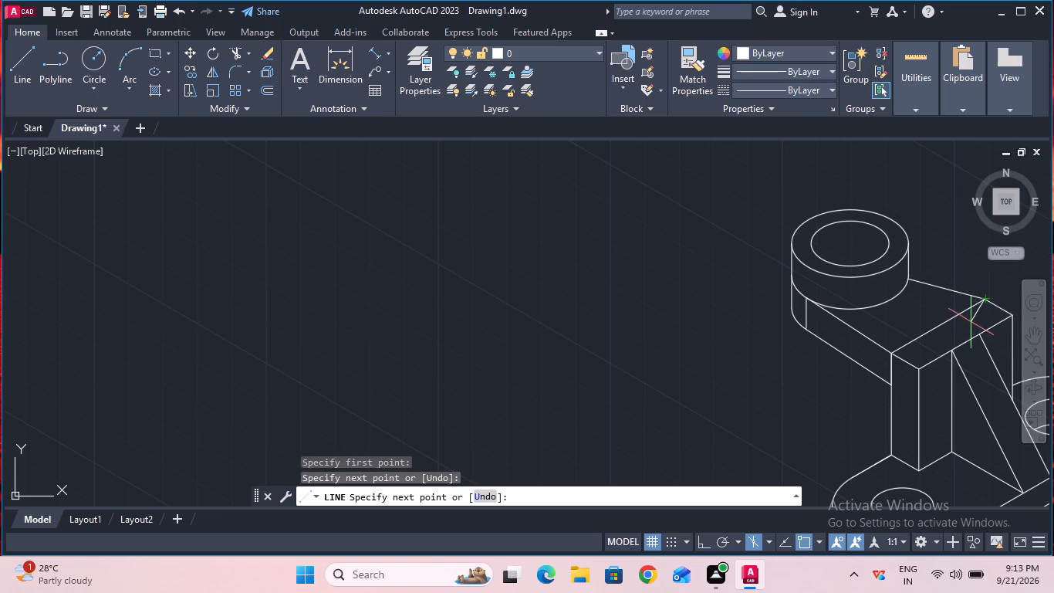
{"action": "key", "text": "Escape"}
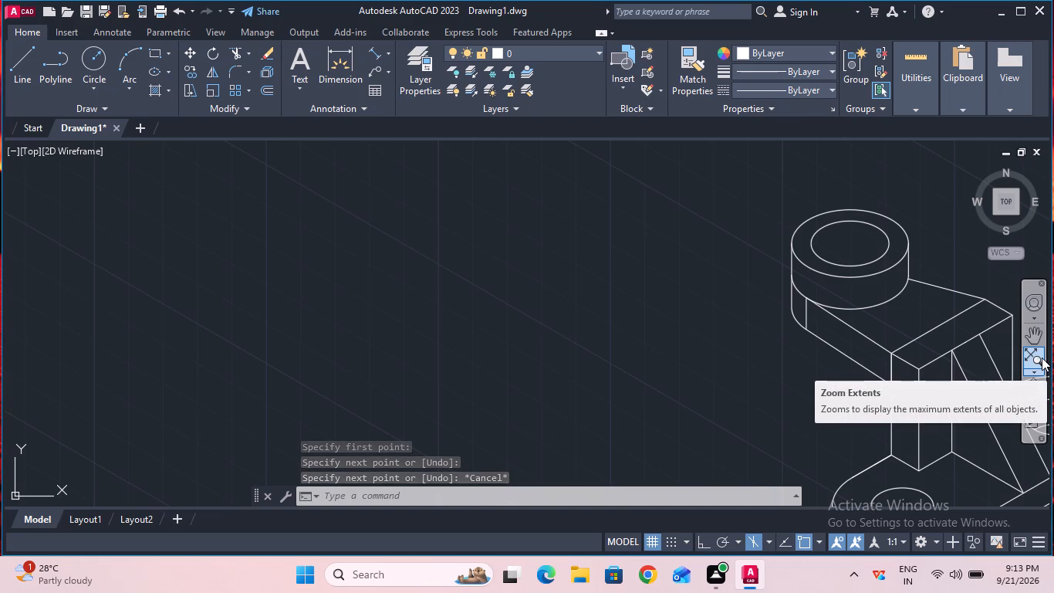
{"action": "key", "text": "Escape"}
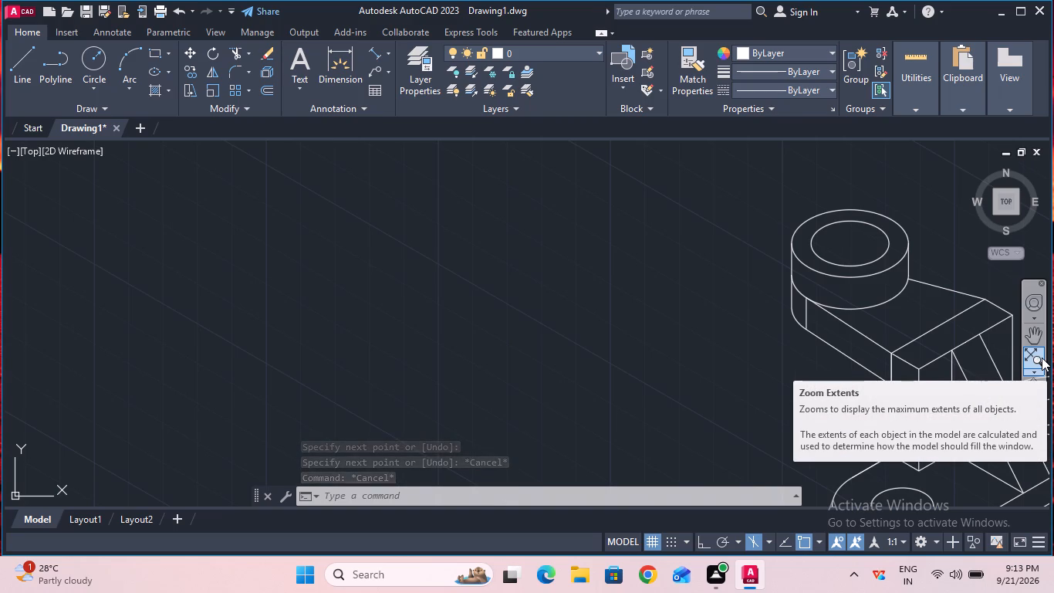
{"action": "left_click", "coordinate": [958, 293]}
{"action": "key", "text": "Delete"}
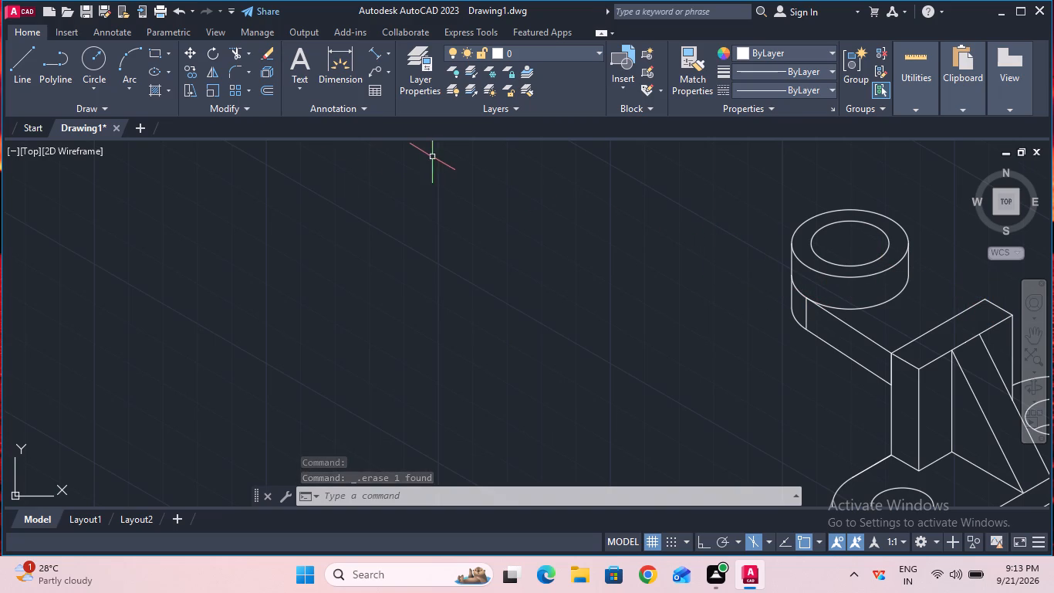
Draw the web's far top edge from the upright's far top corner to the midpoint of the ring's right vertical edge.
{"action": "left_click", "coordinate": [29, 79]}
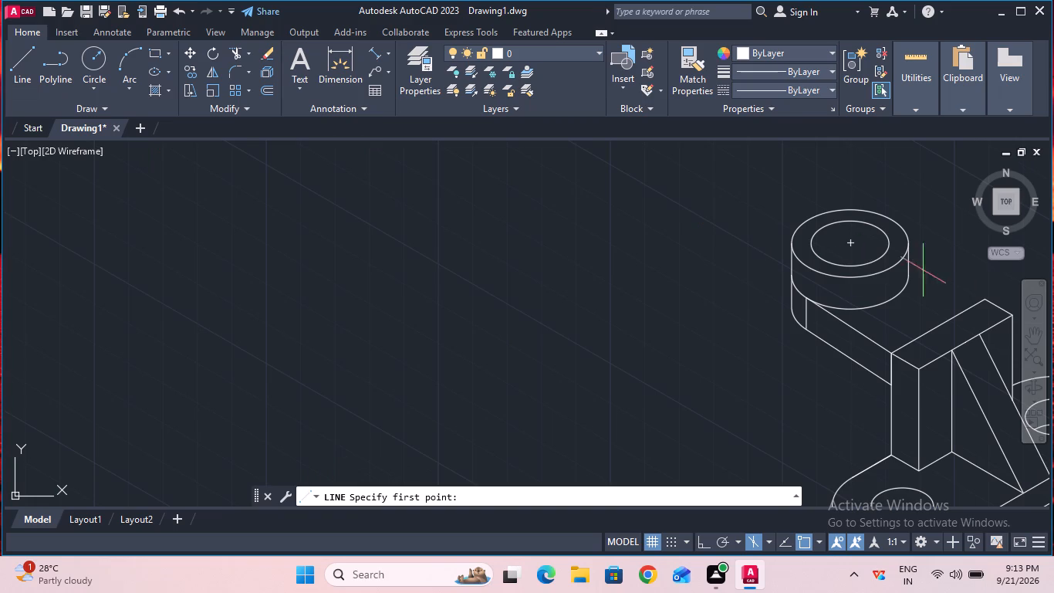
{"action": "left_click", "coordinate": [985, 294]}
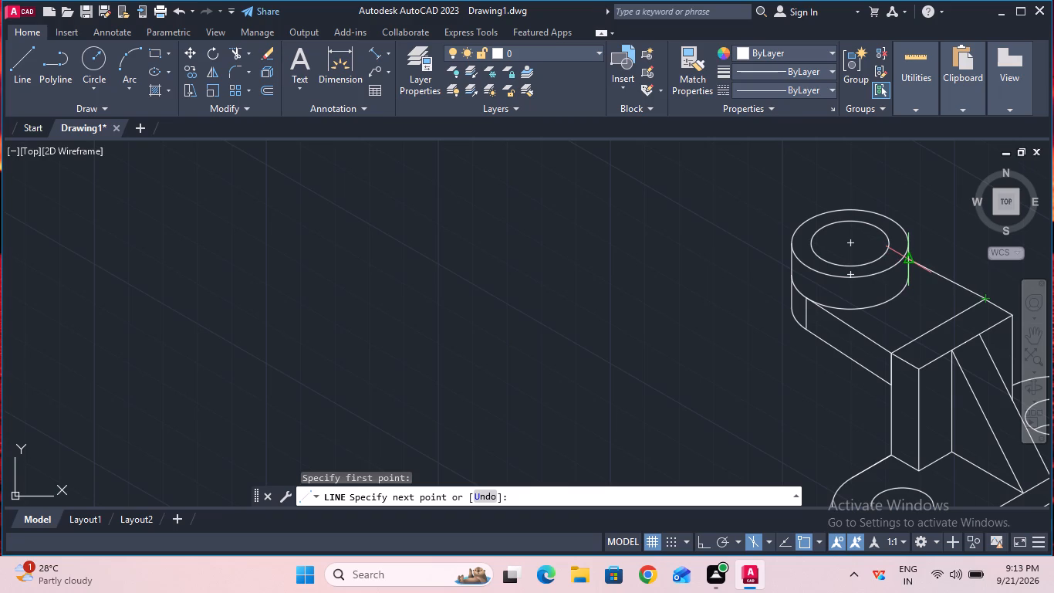
{"action": "left_click", "coordinate": [911, 263]}
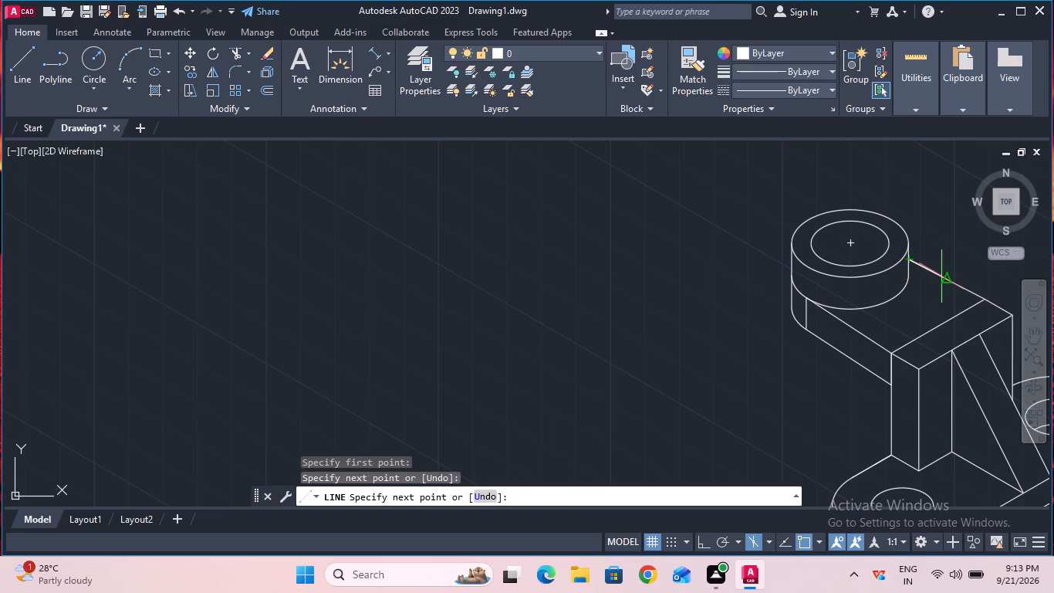
{"action": "key", "text": "Escape"}
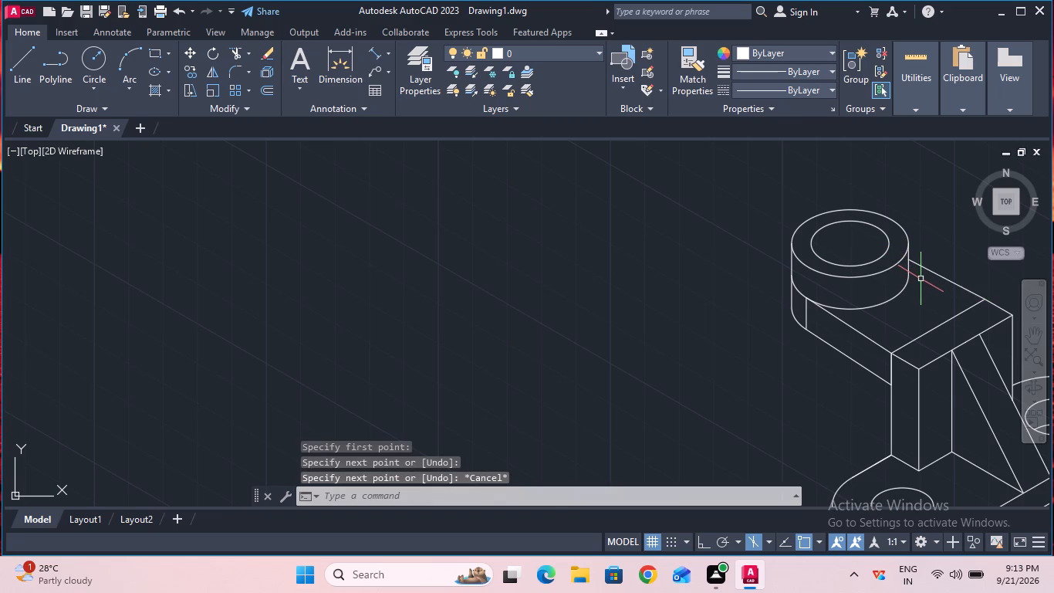
Select the whole isometric part and join its connected lines and arcs with the Join command.
{"action": "scroll", "coordinate": [921, 279], "scroll_direction": "down", "scroll_amount": 2, "text": "ctrl"}
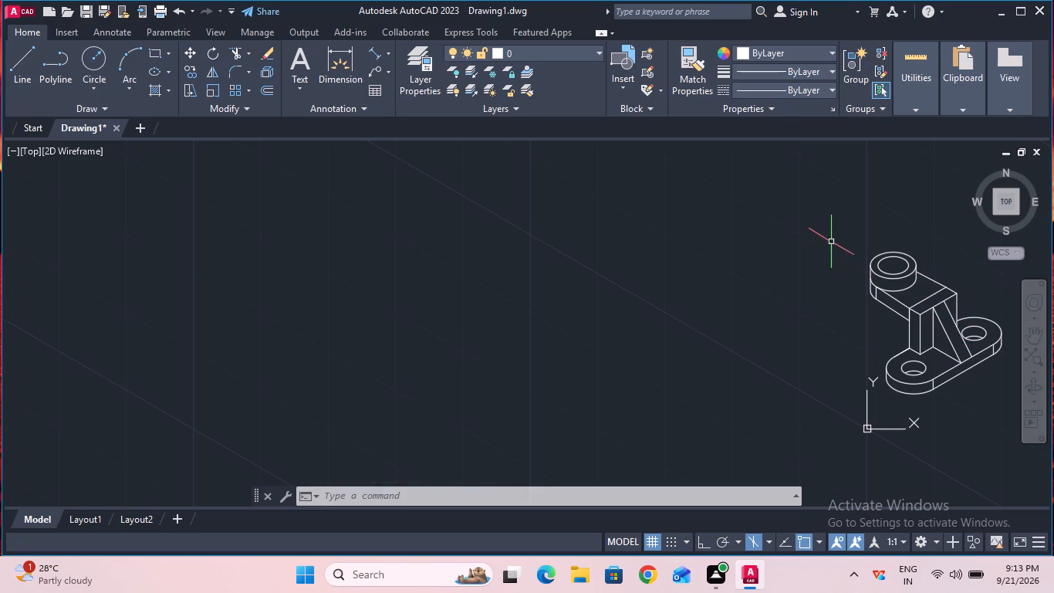
{"action": "left_click", "coordinate": [788, 221]}
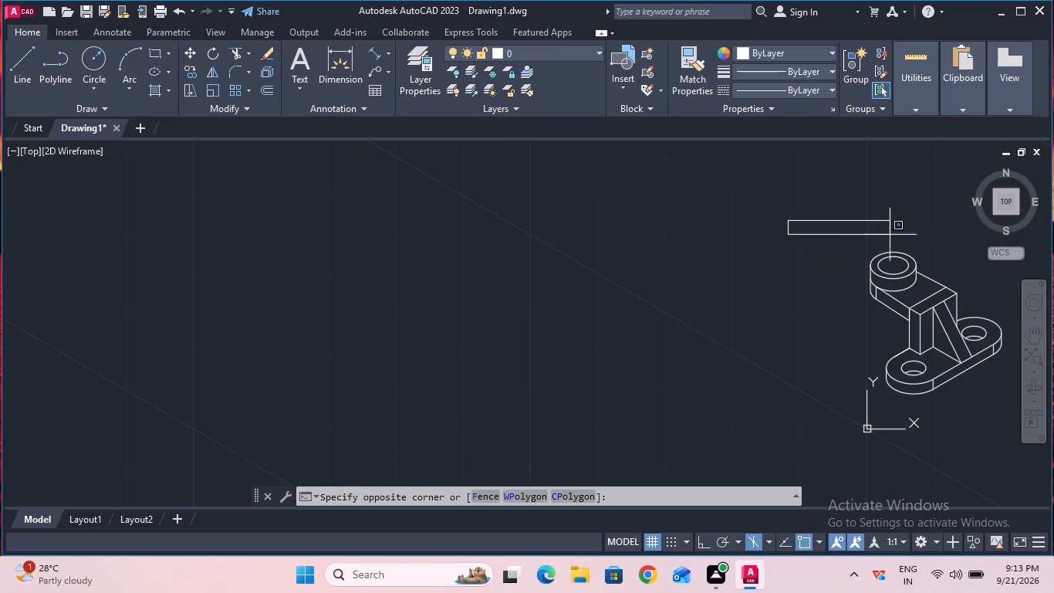
{"action": "left_click", "coordinate": [1005, 413]}
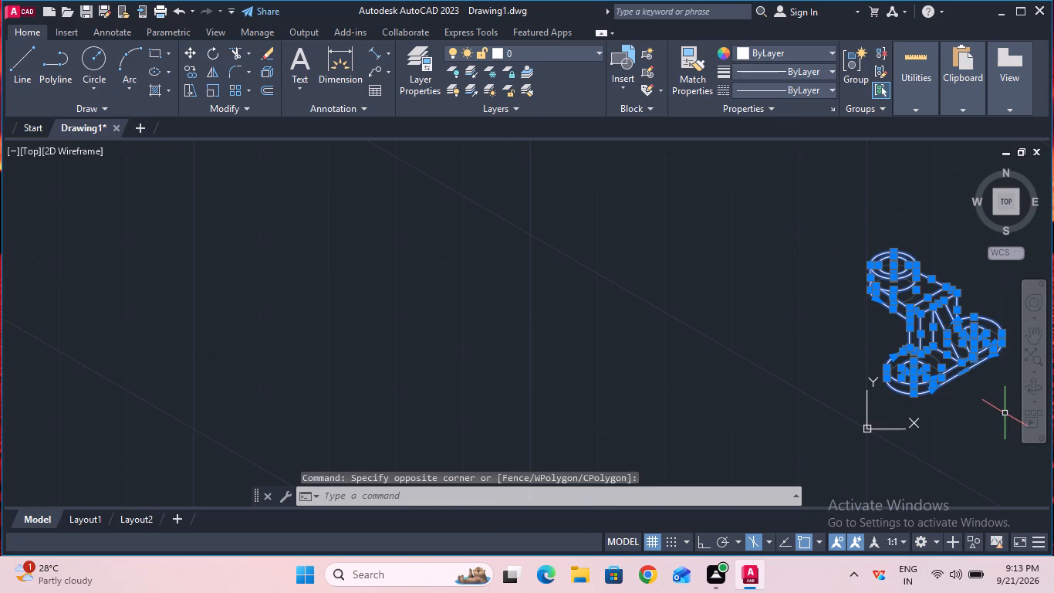
{"action": "type", "text": "joi"}
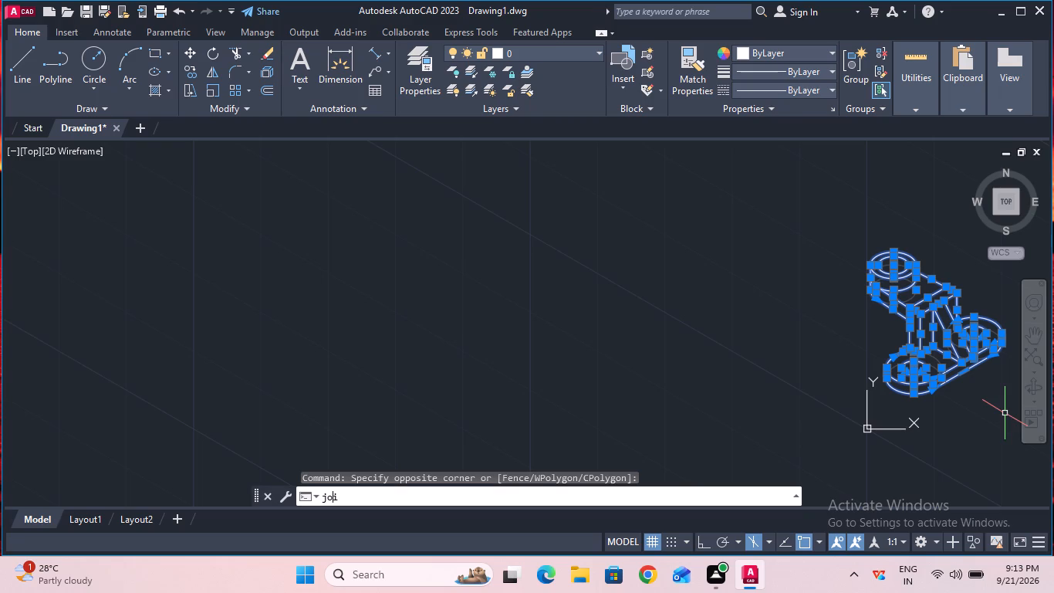
{"action": "left_click", "coordinate": [456, 475]}
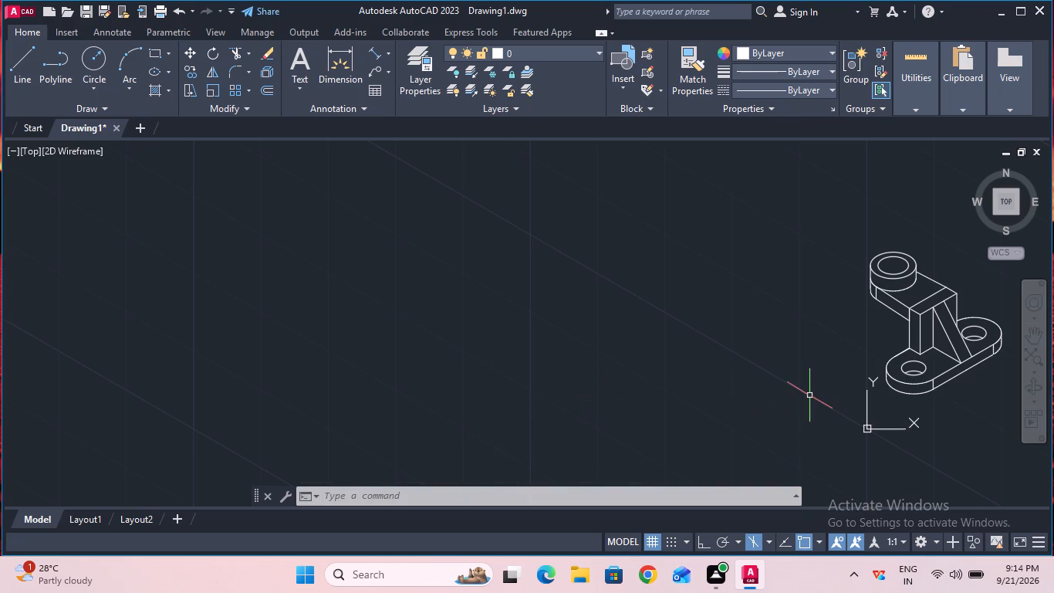
Add an aligned dimension to the base plate's straight front bottom edge, placing it outside the plate.
{"action": "left_click", "coordinate": [1032, 330]}
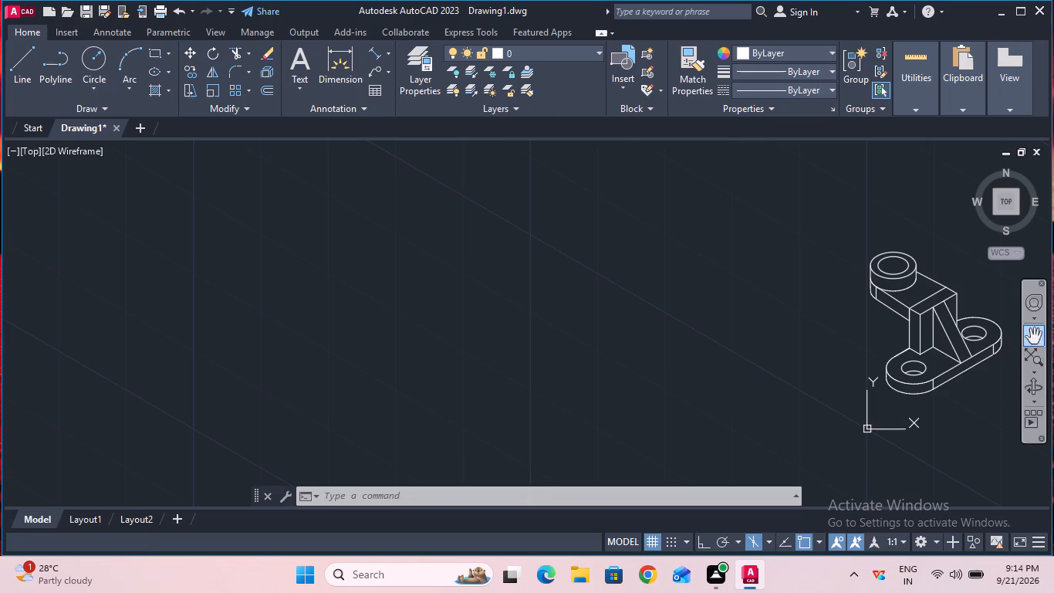
{"action": "left_click_drag", "start_coordinate": [995, 341], "coordinate": [912, 390]}
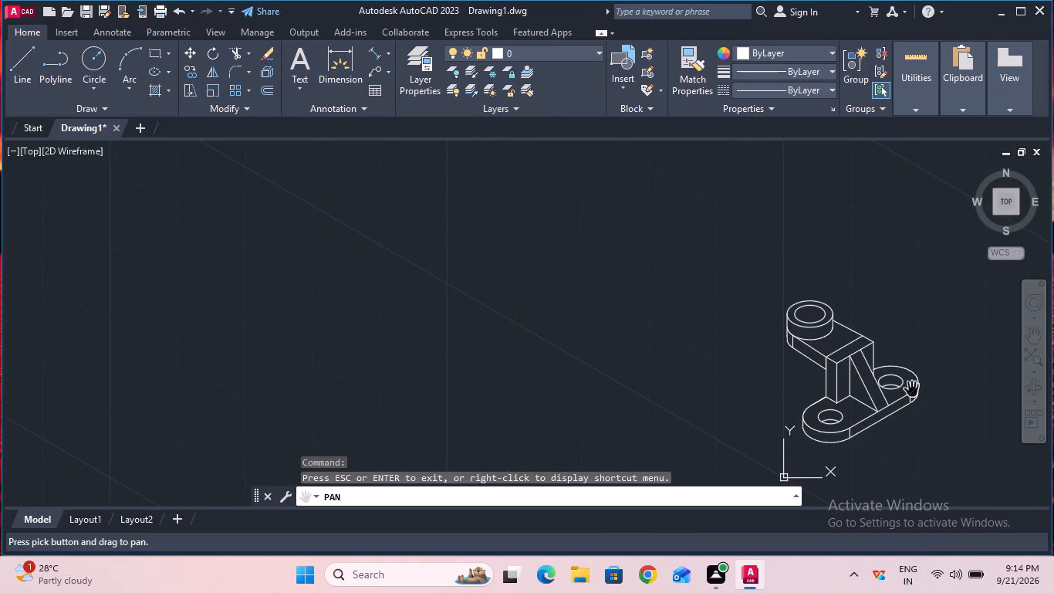
{"action": "key", "text": "Escape"}
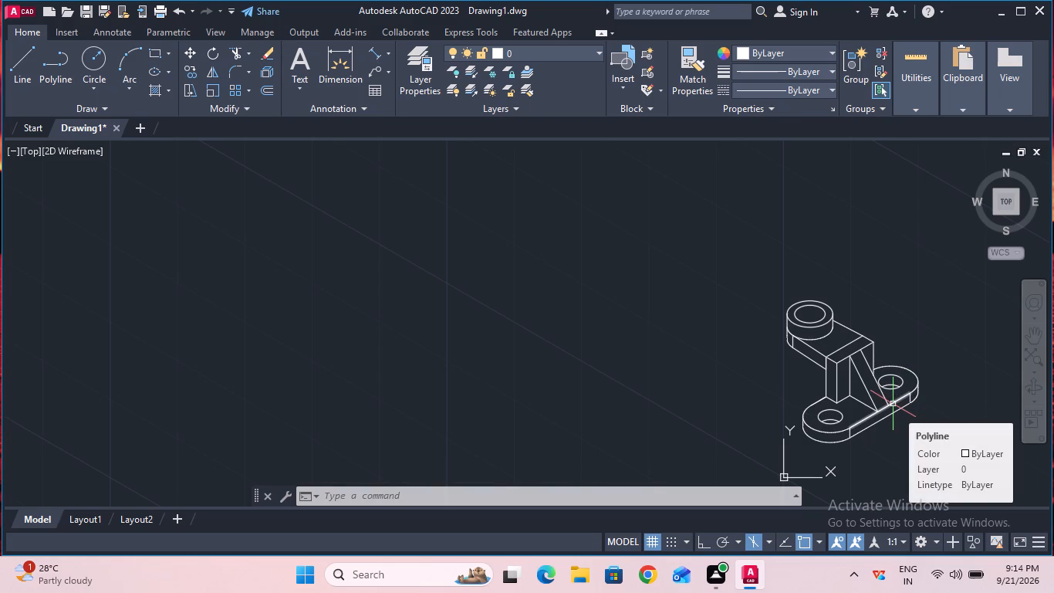
{"action": "left_click", "coordinate": [380, 55]}
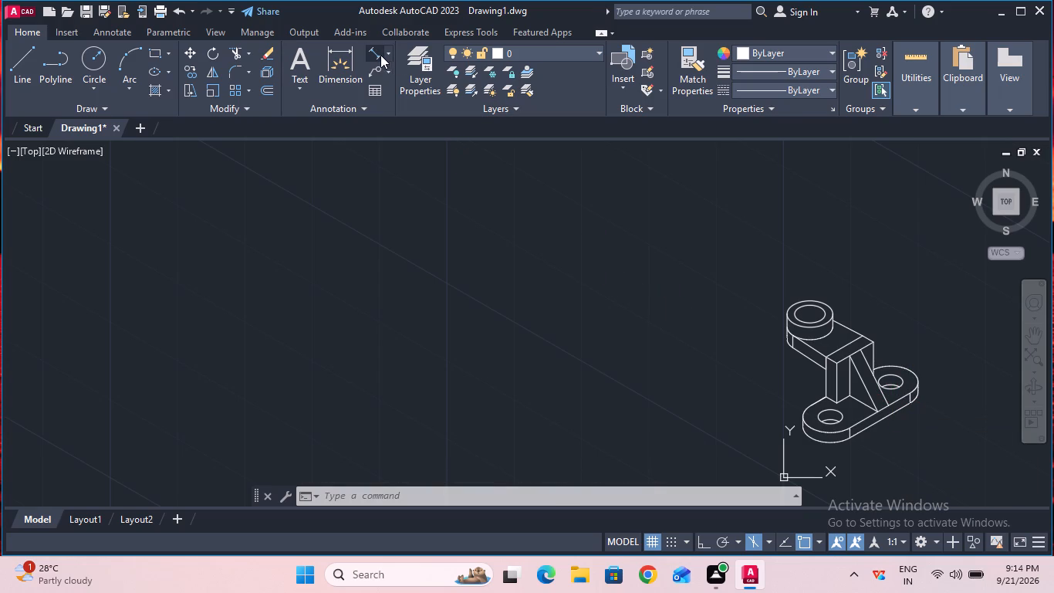
{"action": "left_click", "coordinate": [853, 434]}
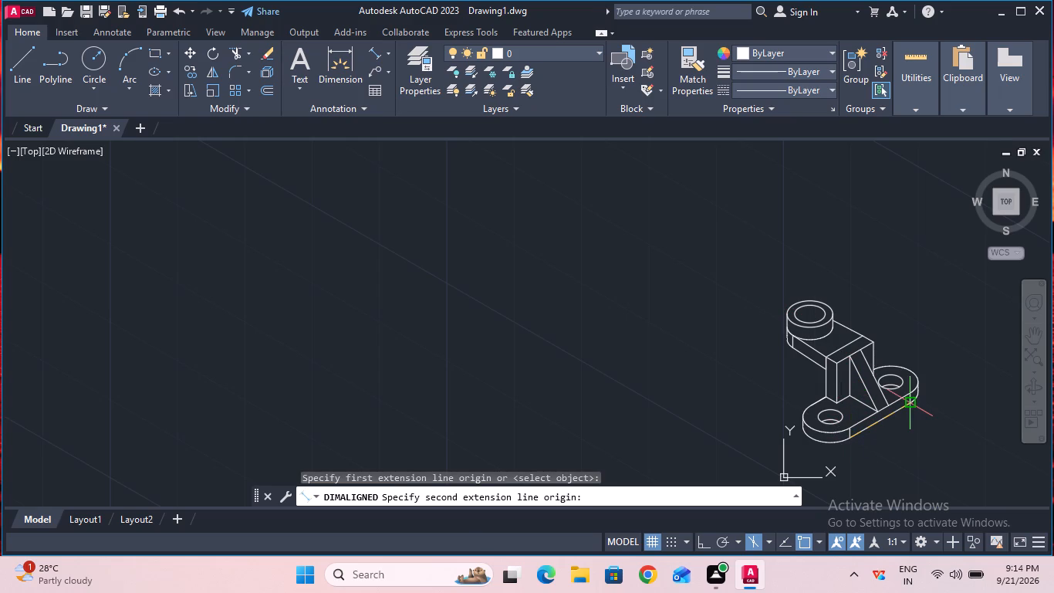
{"action": "left_click", "coordinate": [906, 406]}
{"action": "left_click", "coordinate": [926, 422]}
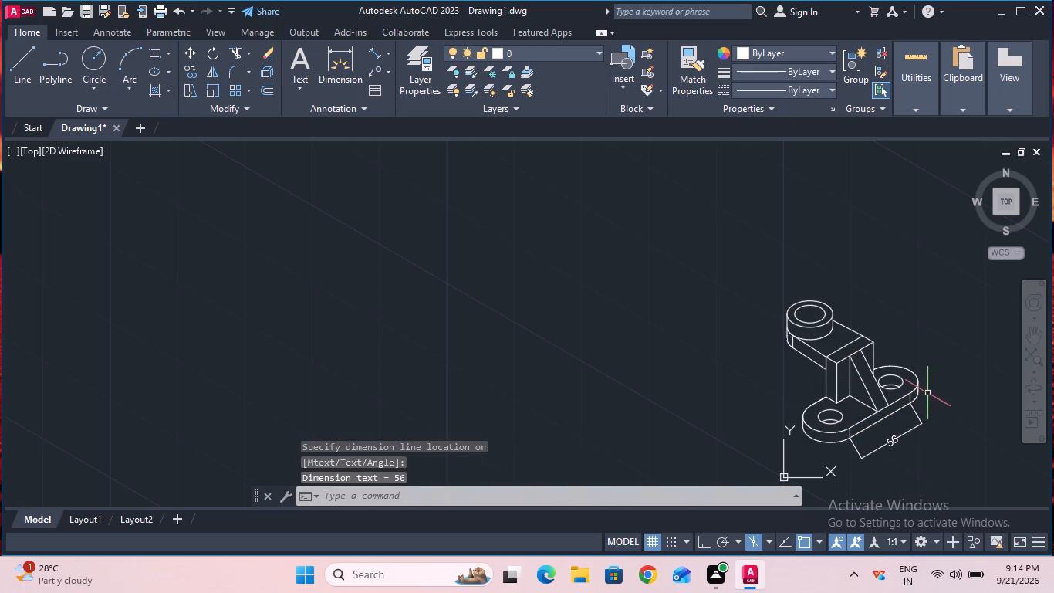
Add an aligned dimension along the web's near top edge, from the ring to the upright, placed below the web.
{"action": "left_click", "coordinate": [372, 56]}
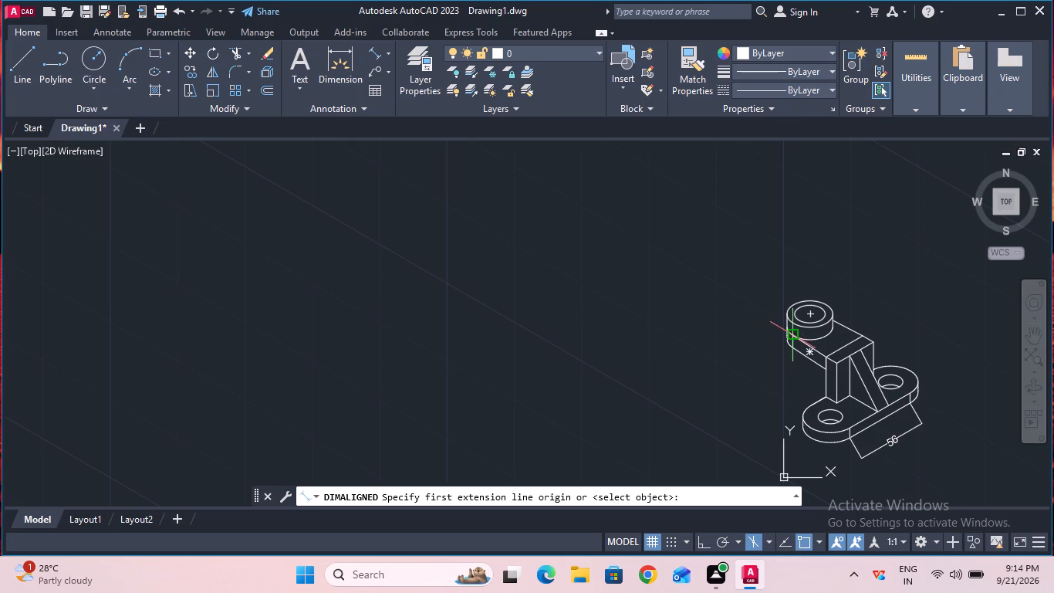
{"action": "left_click", "coordinate": [795, 335]}
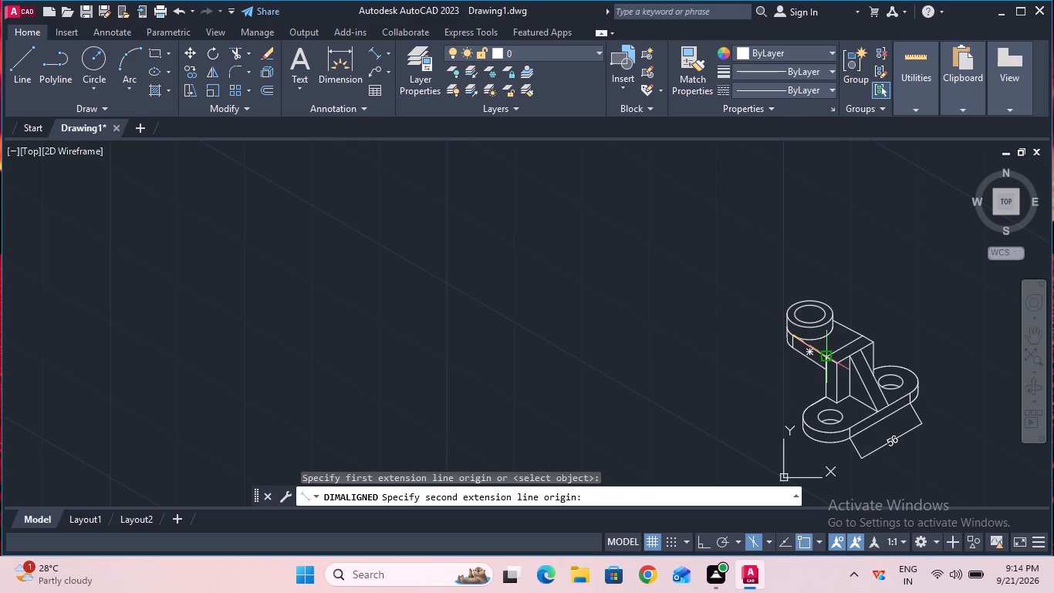
{"action": "left_click", "coordinate": [824, 356]}
{"action": "left_click", "coordinate": [795, 378]}
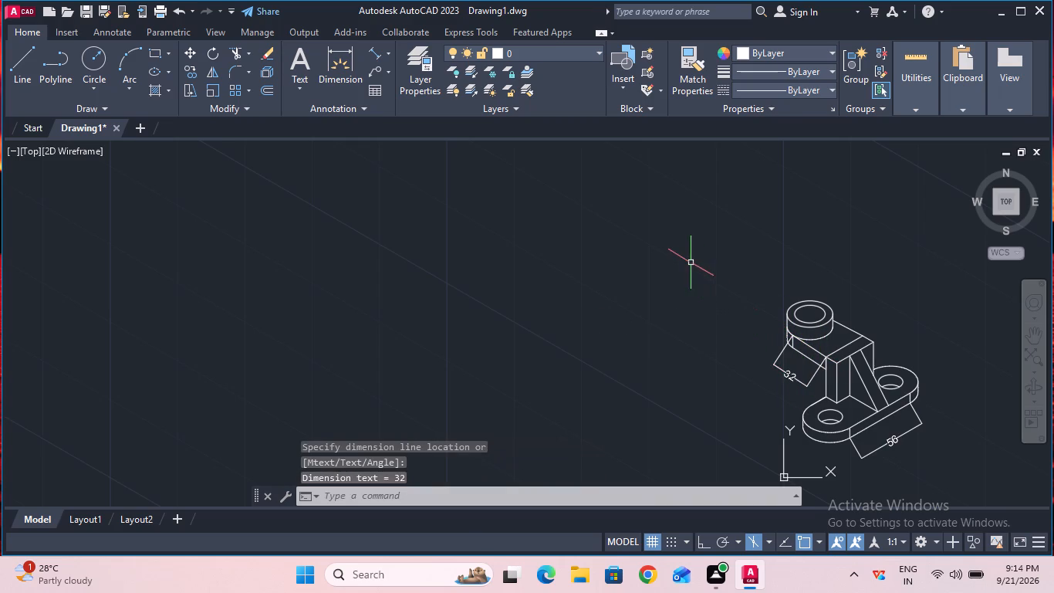
Add an aligned dimension to the web's vertical thickness at its ring end, placed outside the part.
{"action": "left_click", "coordinate": [376, 58]}
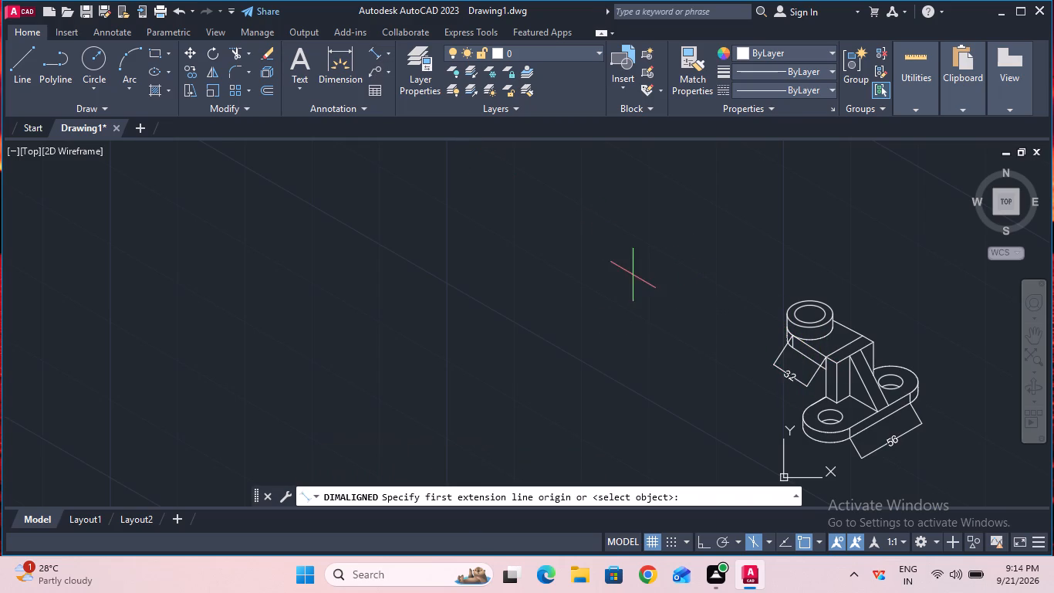
{"action": "left_click", "coordinate": [793, 337]}
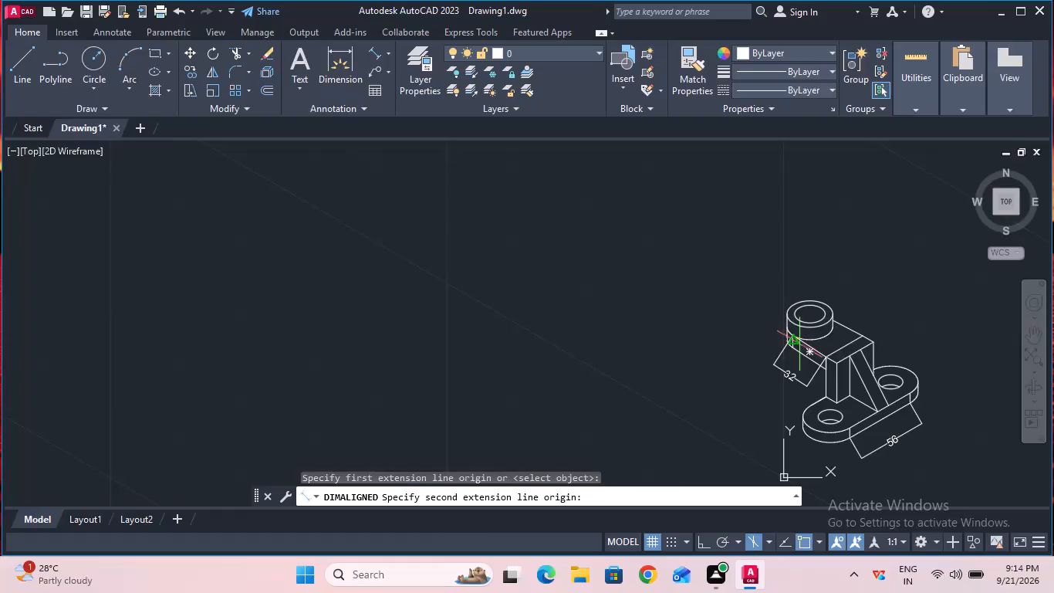
{"action": "left_click", "coordinate": [795, 350]}
{"action": "left_click", "coordinate": [769, 353]}
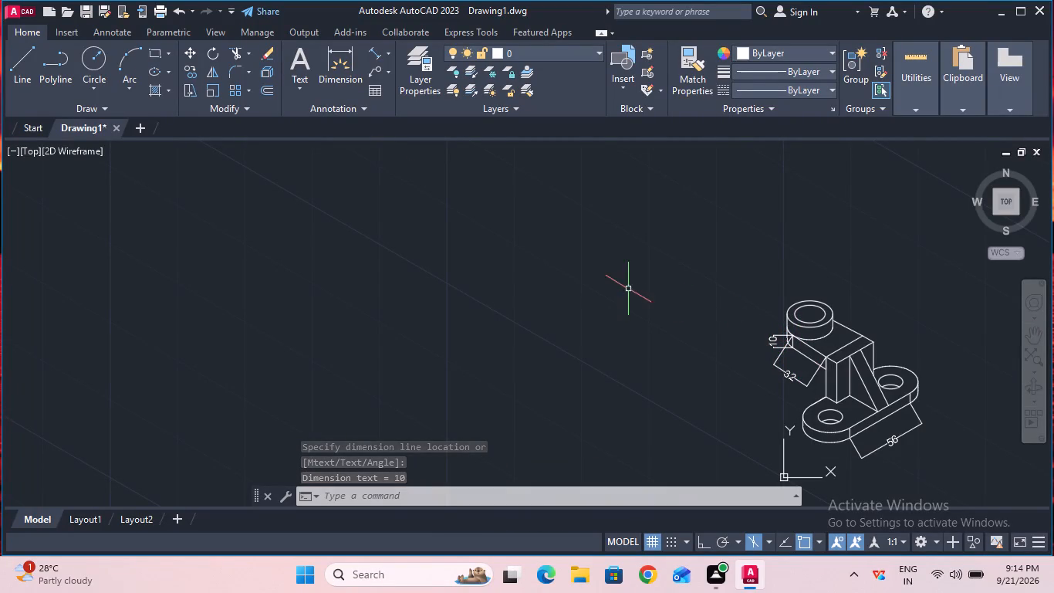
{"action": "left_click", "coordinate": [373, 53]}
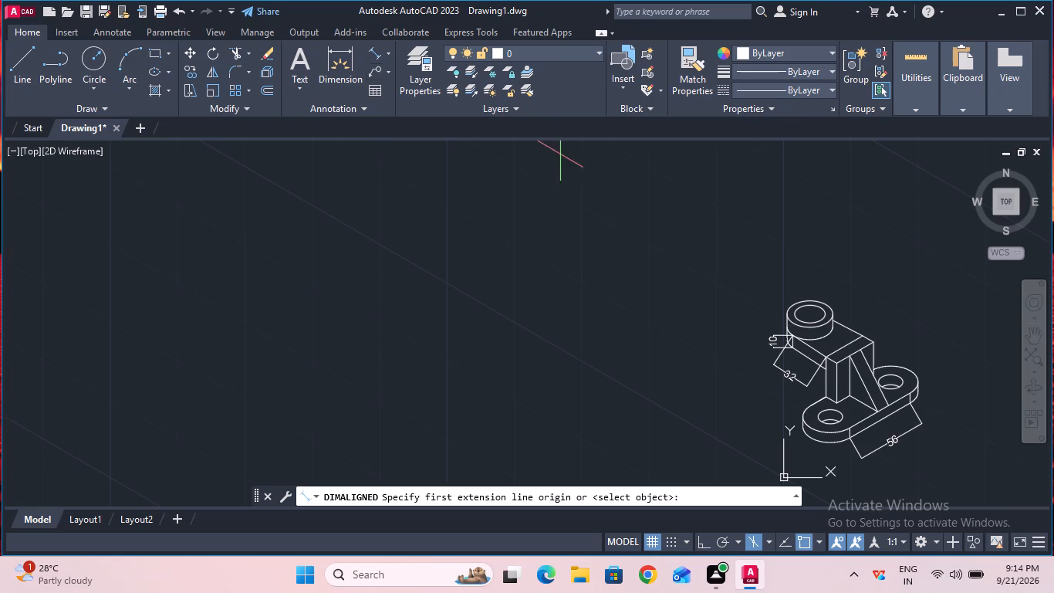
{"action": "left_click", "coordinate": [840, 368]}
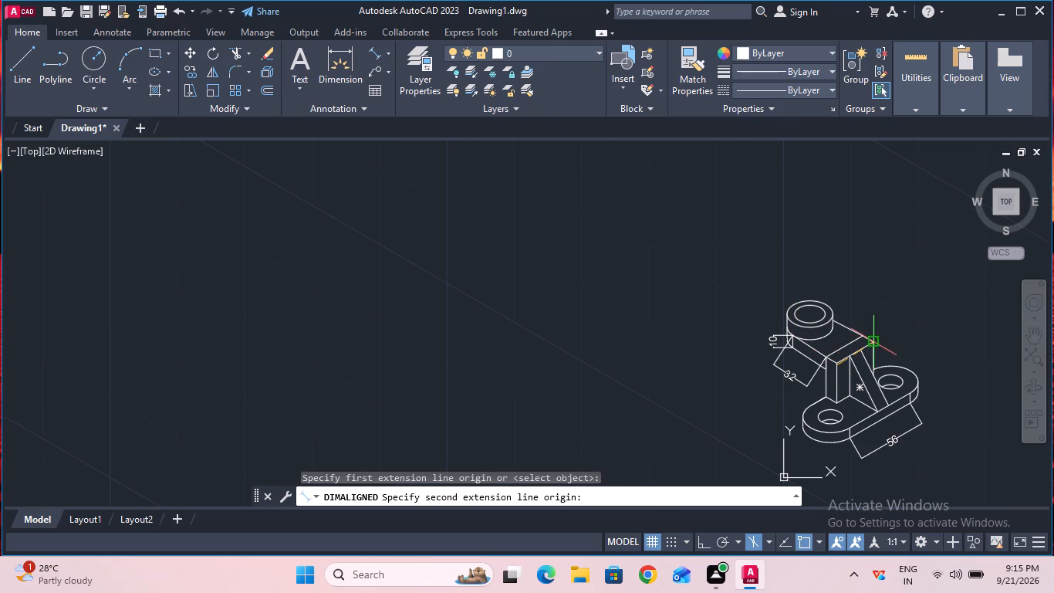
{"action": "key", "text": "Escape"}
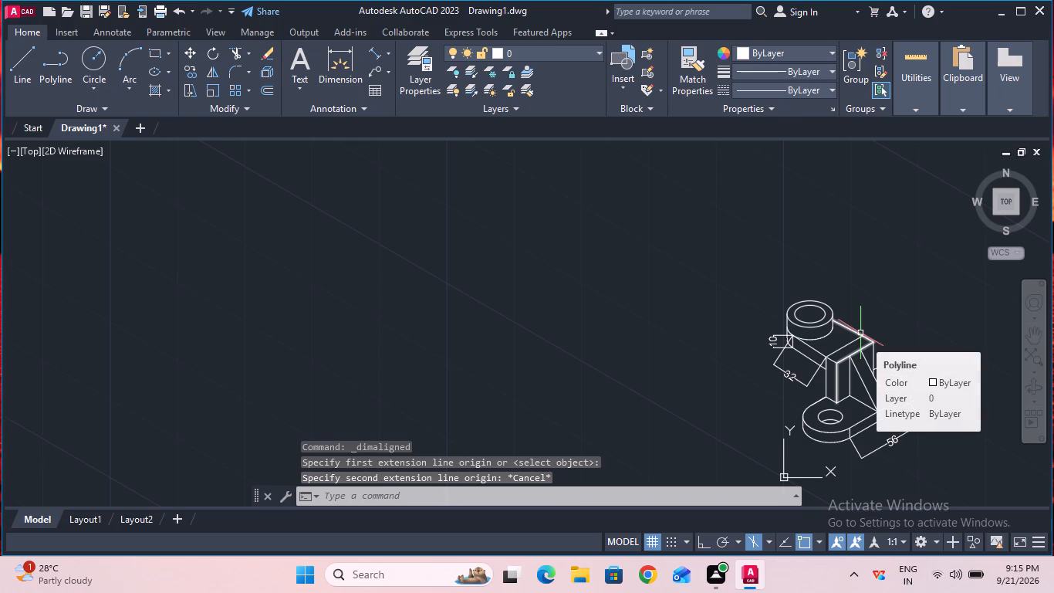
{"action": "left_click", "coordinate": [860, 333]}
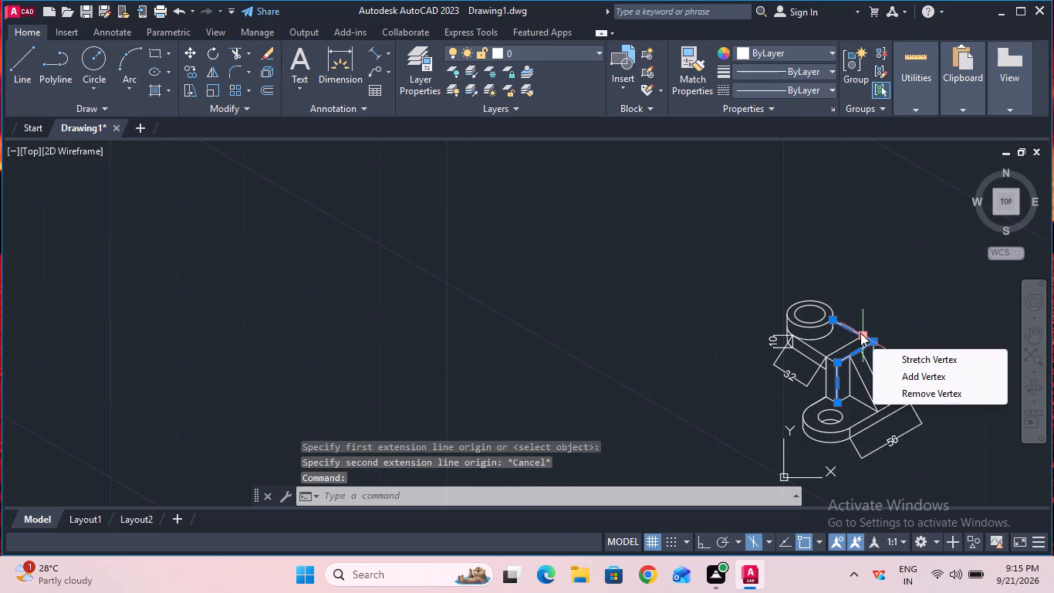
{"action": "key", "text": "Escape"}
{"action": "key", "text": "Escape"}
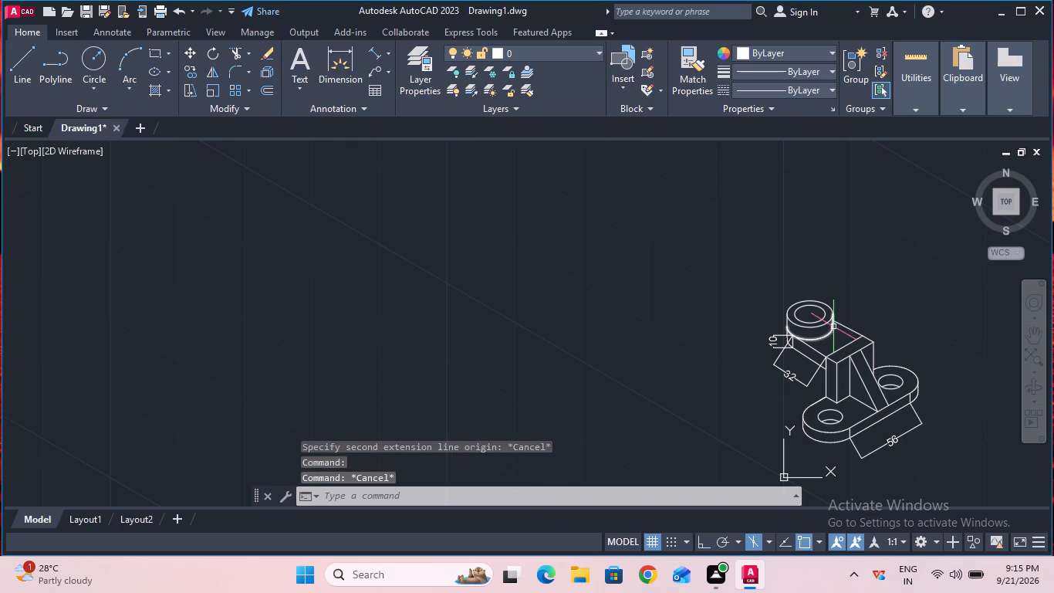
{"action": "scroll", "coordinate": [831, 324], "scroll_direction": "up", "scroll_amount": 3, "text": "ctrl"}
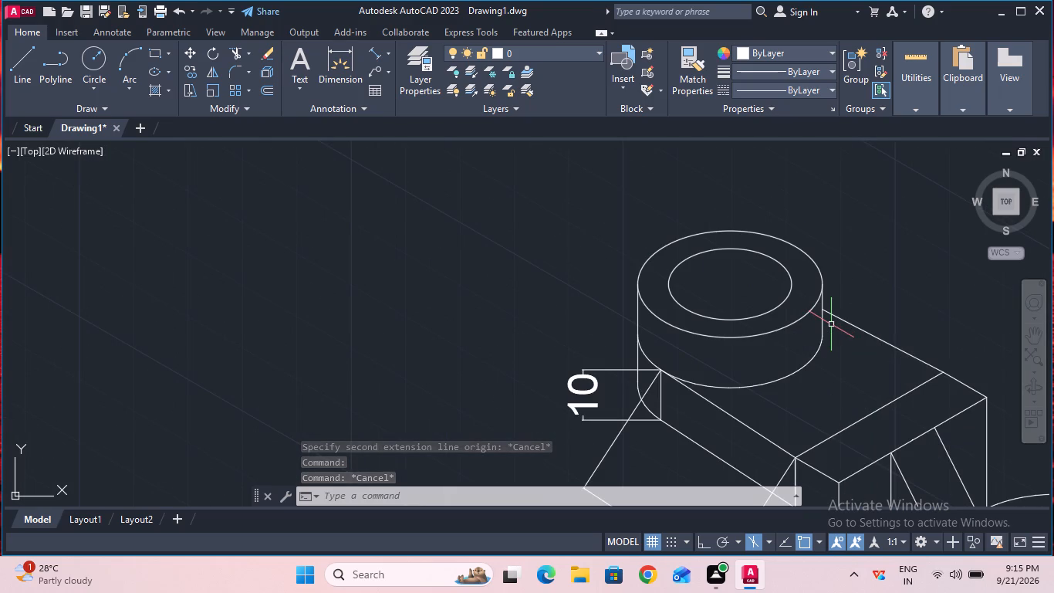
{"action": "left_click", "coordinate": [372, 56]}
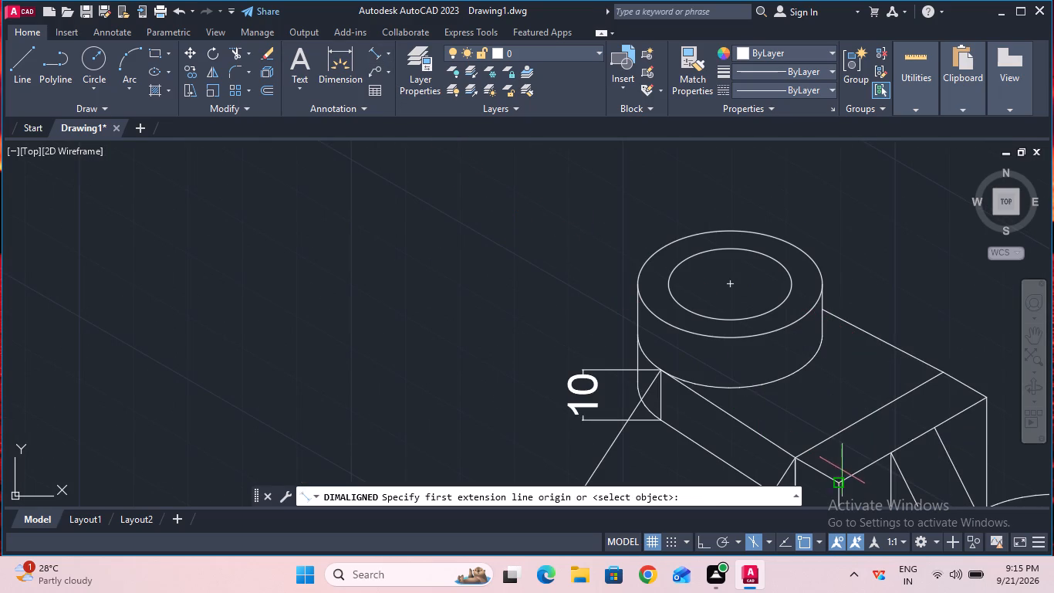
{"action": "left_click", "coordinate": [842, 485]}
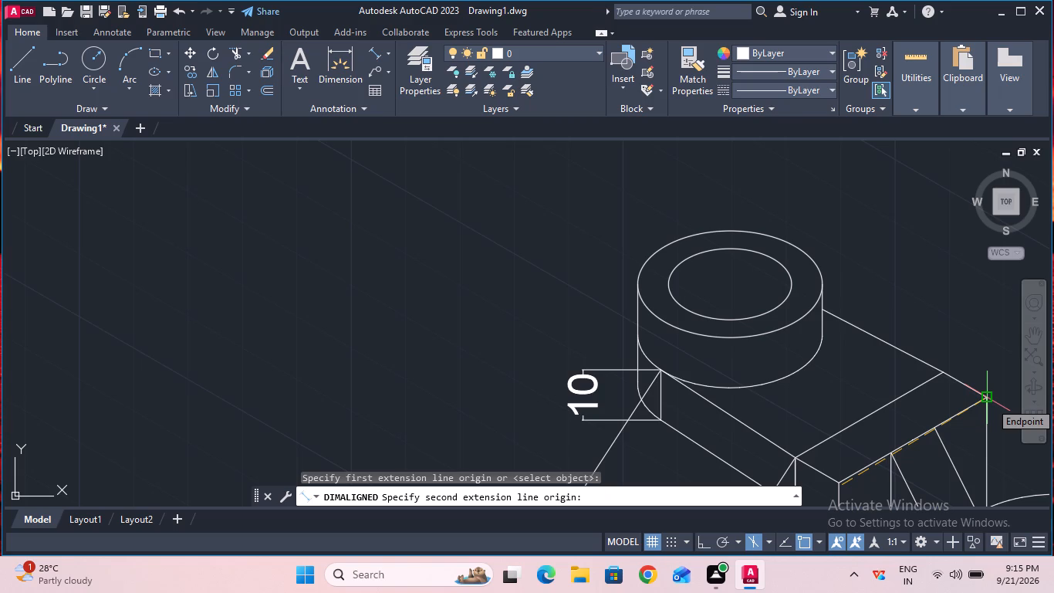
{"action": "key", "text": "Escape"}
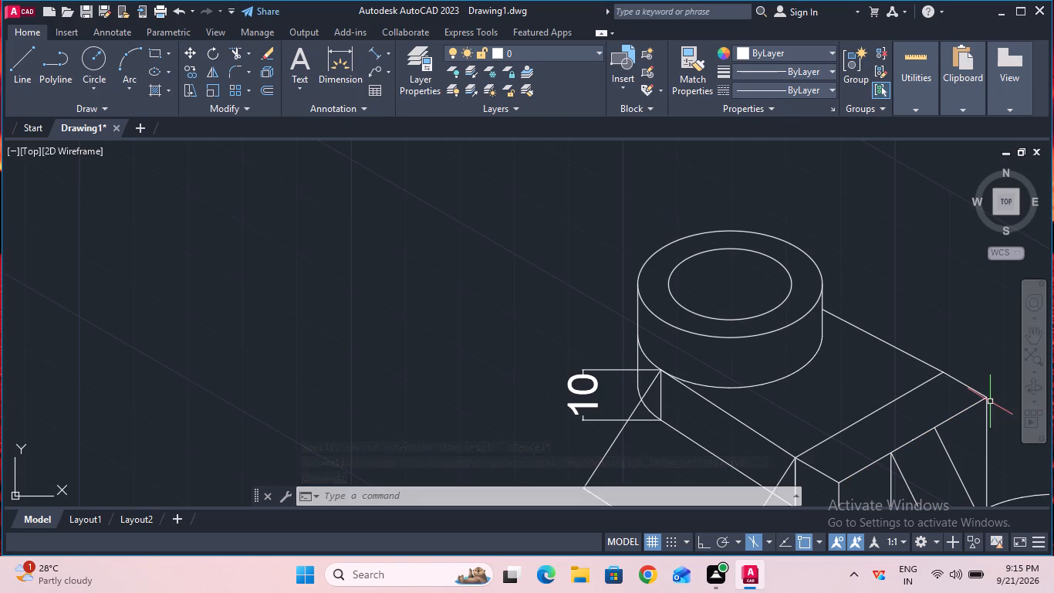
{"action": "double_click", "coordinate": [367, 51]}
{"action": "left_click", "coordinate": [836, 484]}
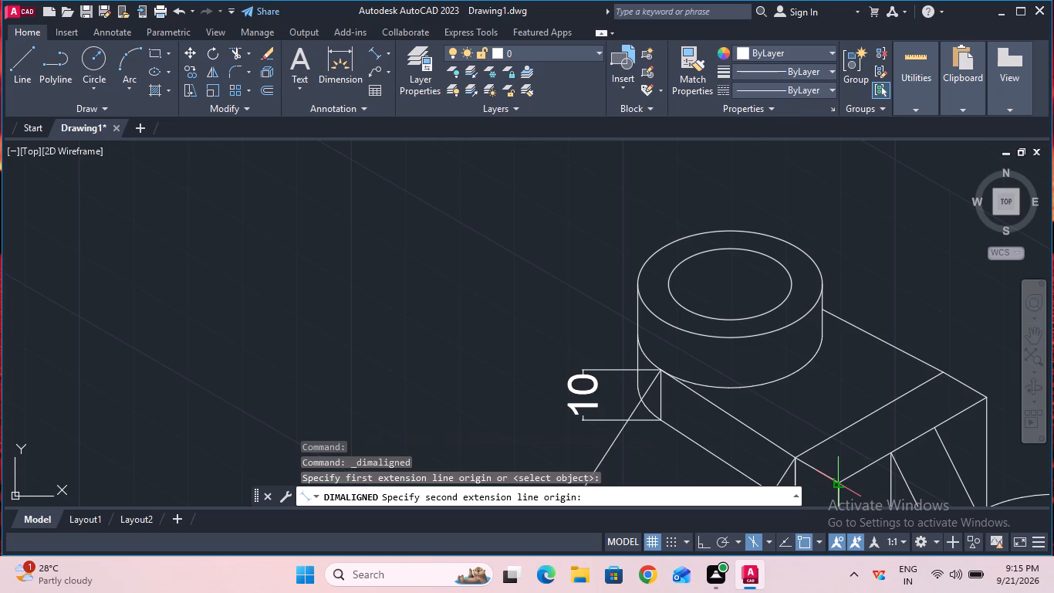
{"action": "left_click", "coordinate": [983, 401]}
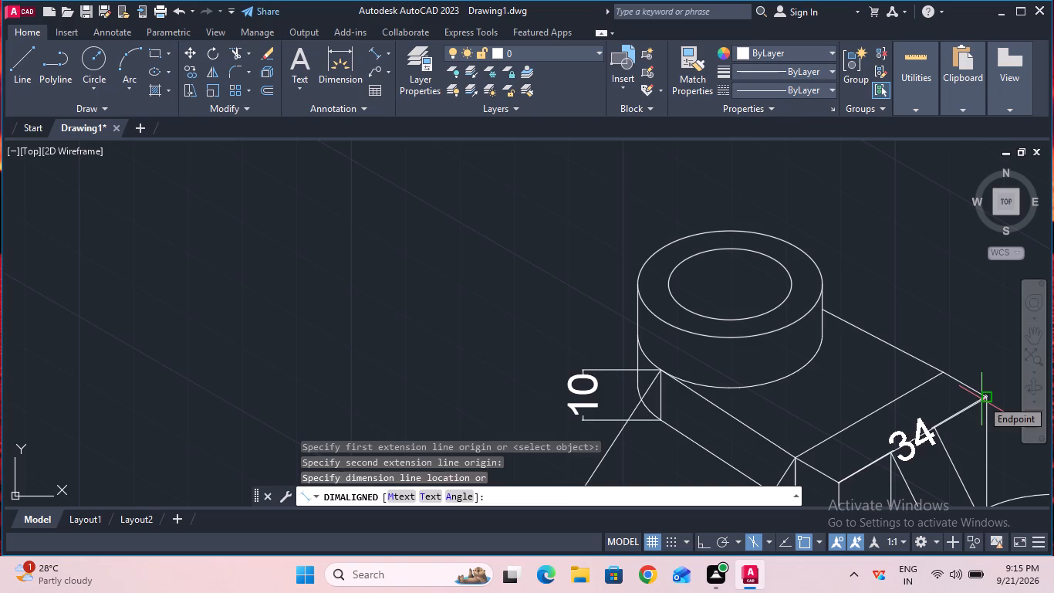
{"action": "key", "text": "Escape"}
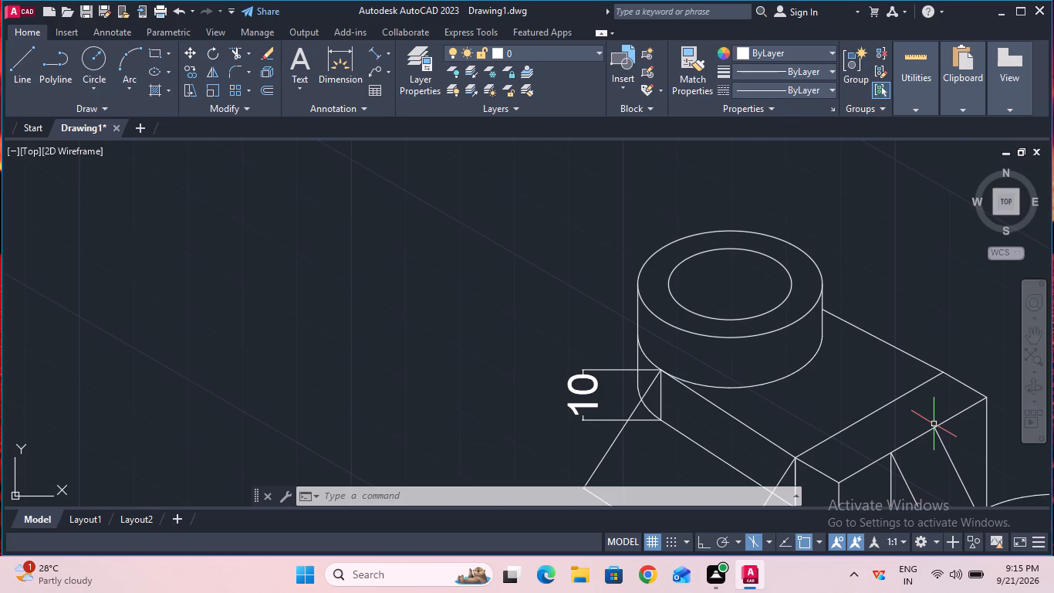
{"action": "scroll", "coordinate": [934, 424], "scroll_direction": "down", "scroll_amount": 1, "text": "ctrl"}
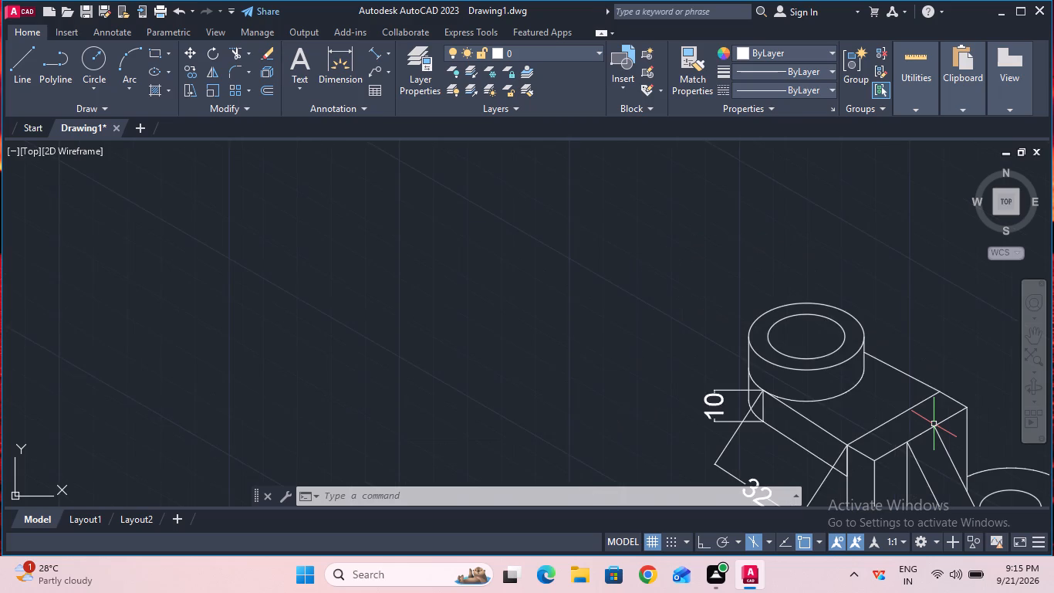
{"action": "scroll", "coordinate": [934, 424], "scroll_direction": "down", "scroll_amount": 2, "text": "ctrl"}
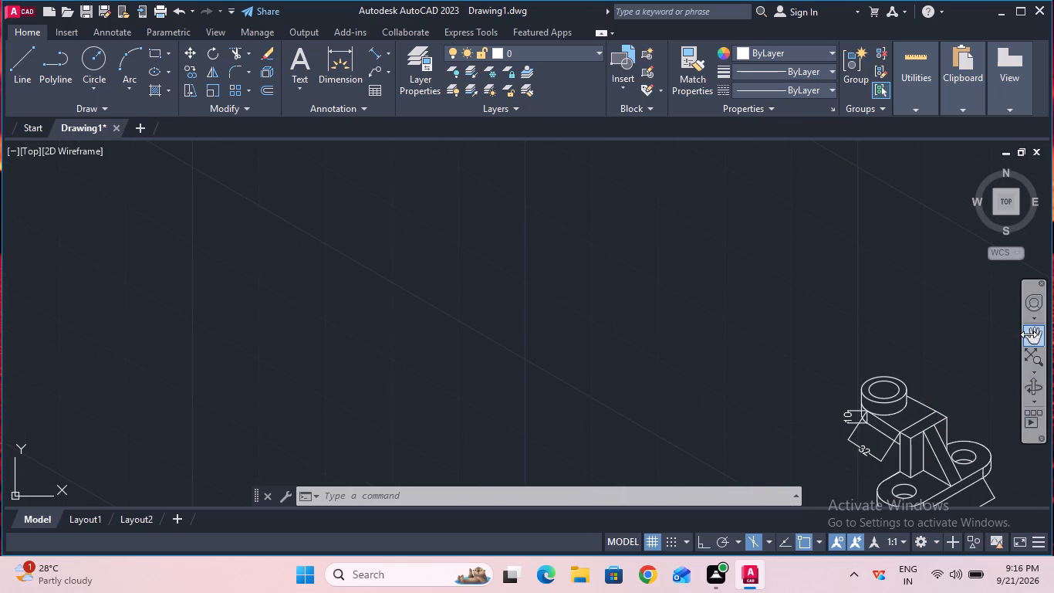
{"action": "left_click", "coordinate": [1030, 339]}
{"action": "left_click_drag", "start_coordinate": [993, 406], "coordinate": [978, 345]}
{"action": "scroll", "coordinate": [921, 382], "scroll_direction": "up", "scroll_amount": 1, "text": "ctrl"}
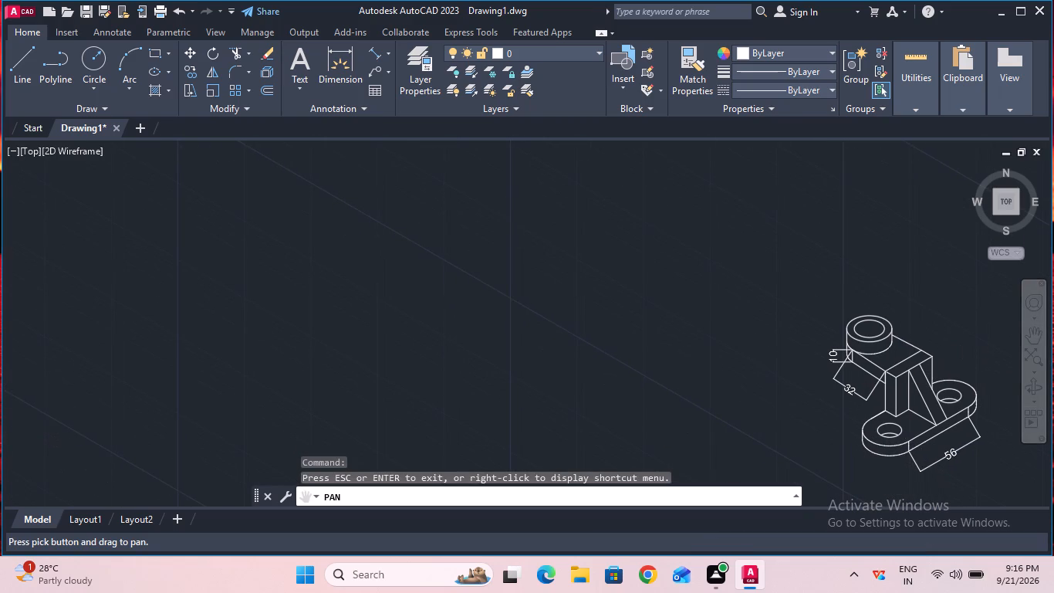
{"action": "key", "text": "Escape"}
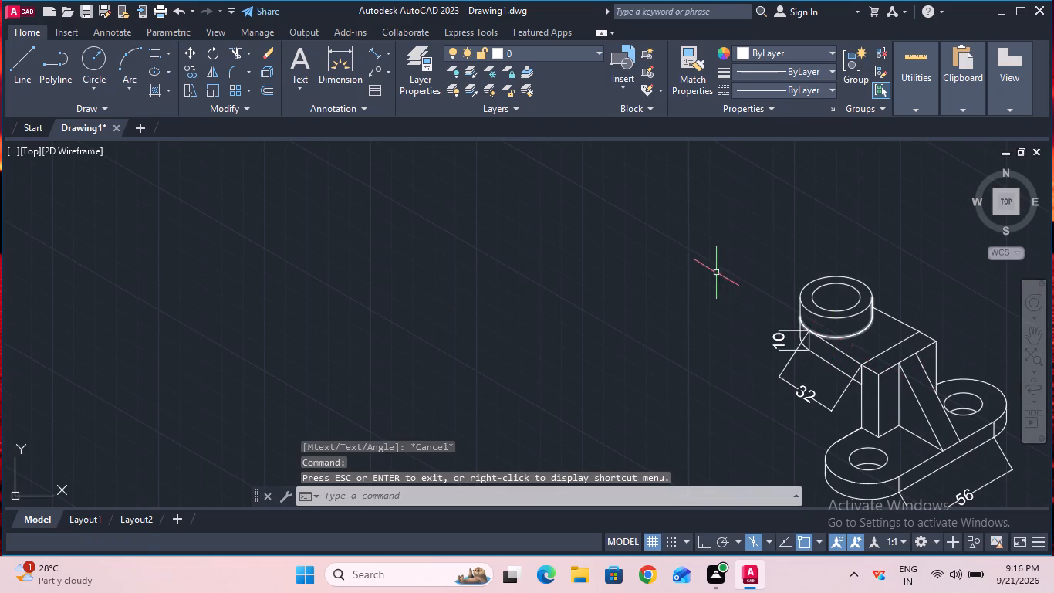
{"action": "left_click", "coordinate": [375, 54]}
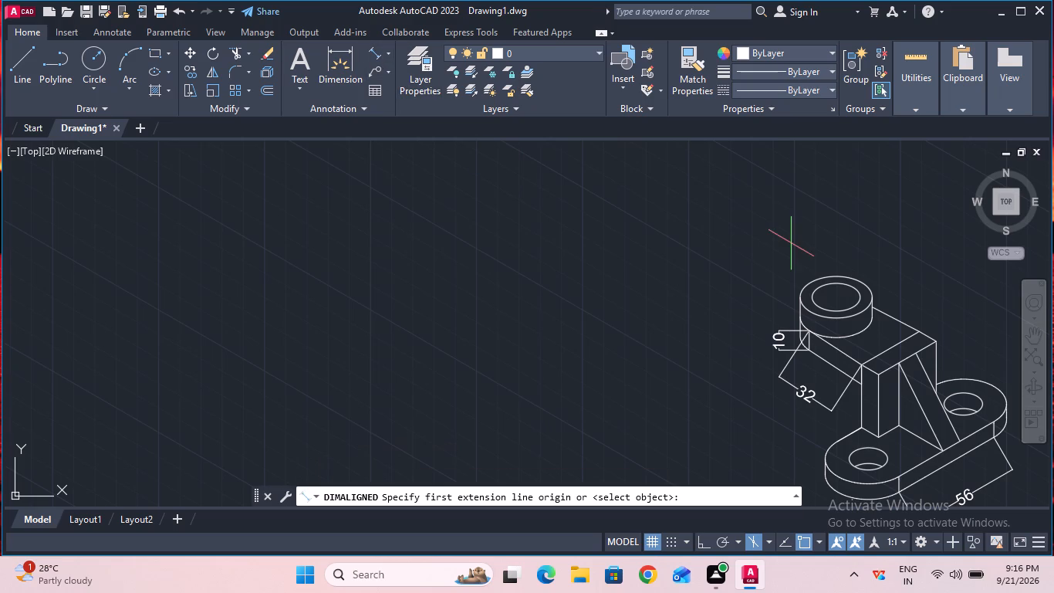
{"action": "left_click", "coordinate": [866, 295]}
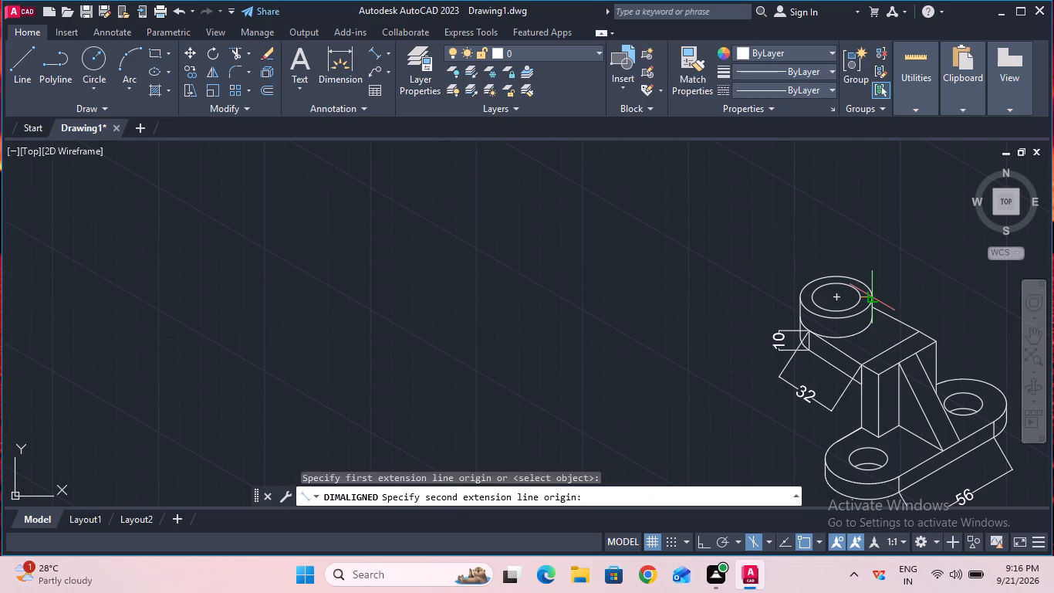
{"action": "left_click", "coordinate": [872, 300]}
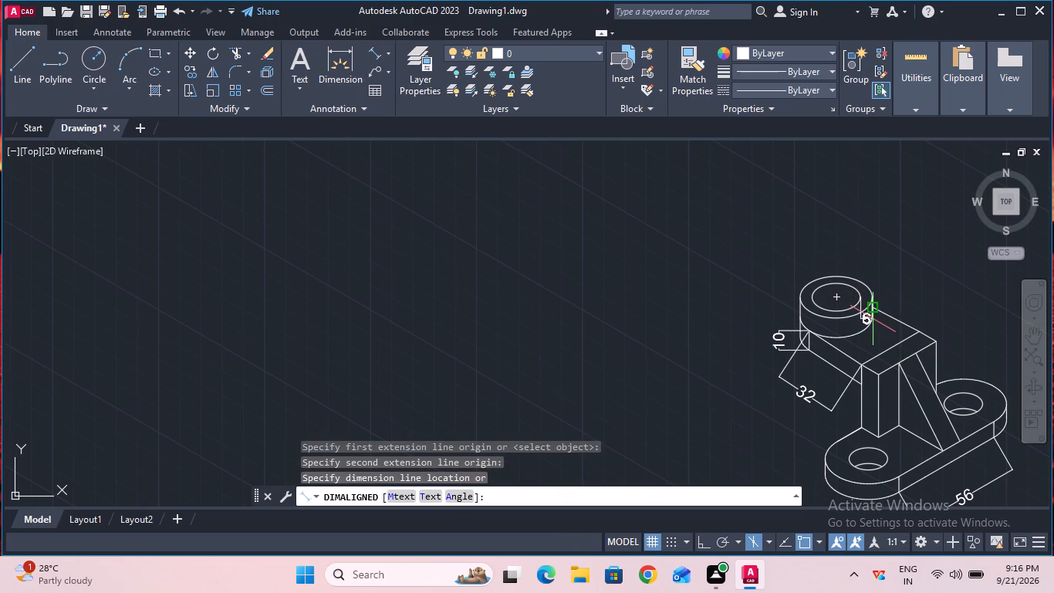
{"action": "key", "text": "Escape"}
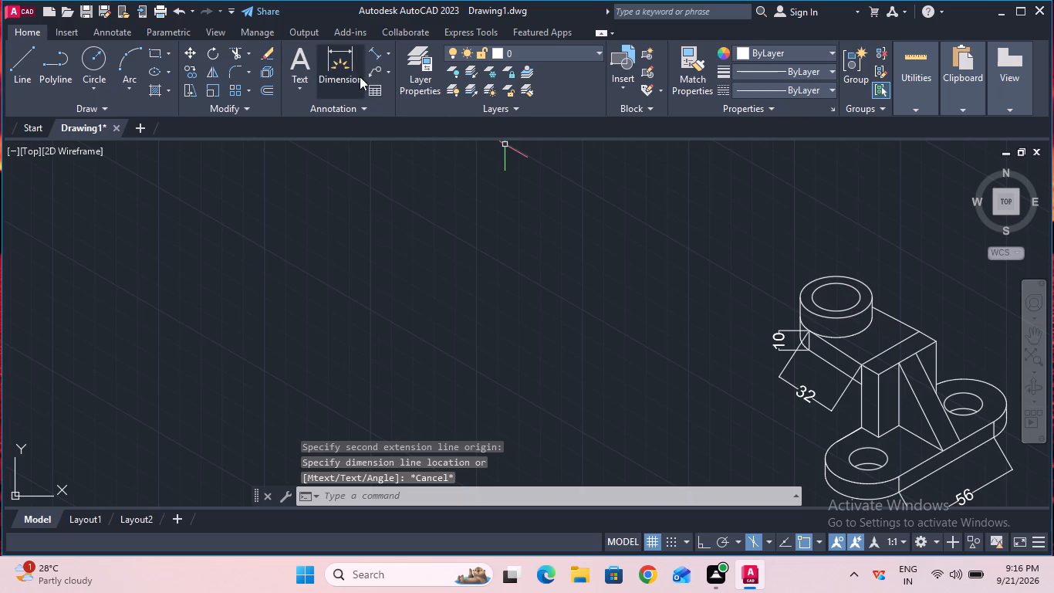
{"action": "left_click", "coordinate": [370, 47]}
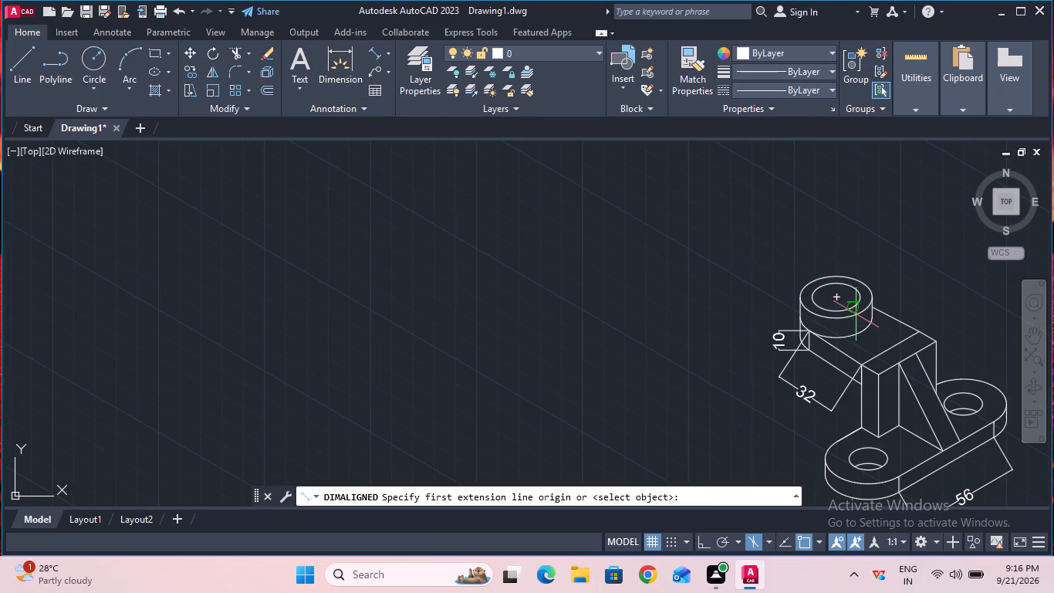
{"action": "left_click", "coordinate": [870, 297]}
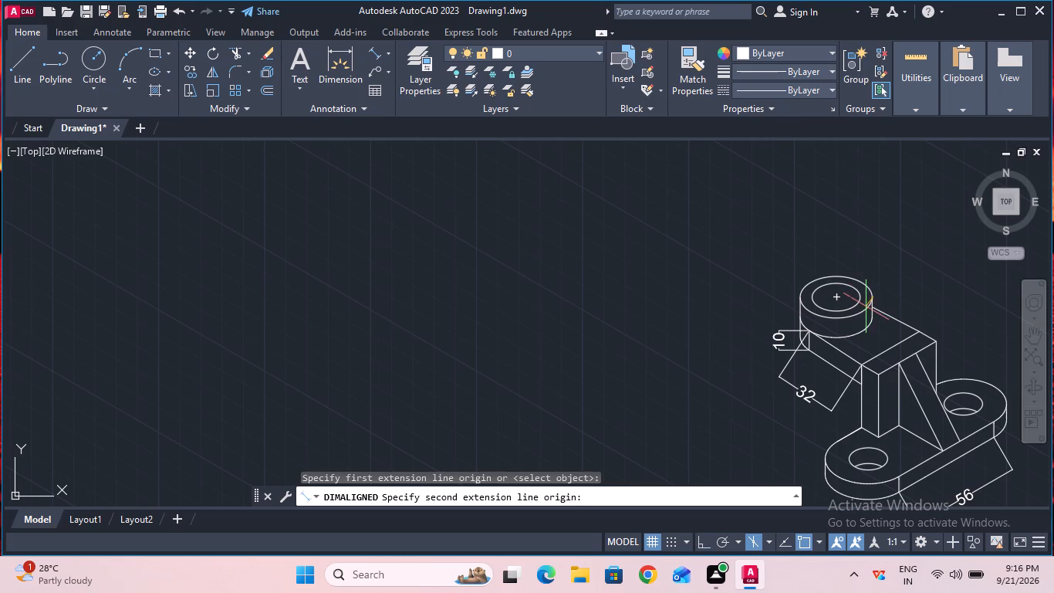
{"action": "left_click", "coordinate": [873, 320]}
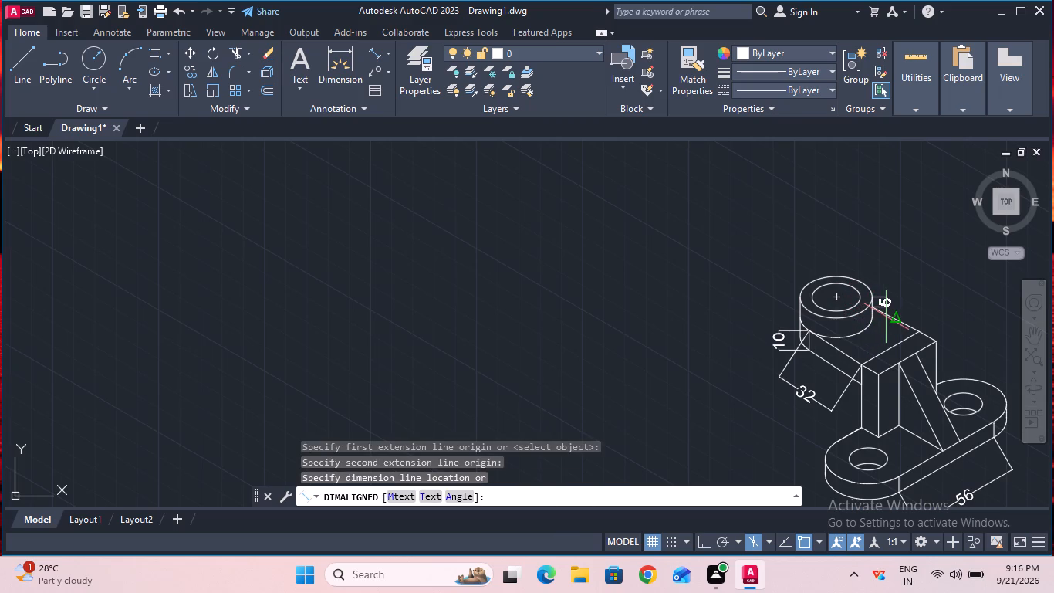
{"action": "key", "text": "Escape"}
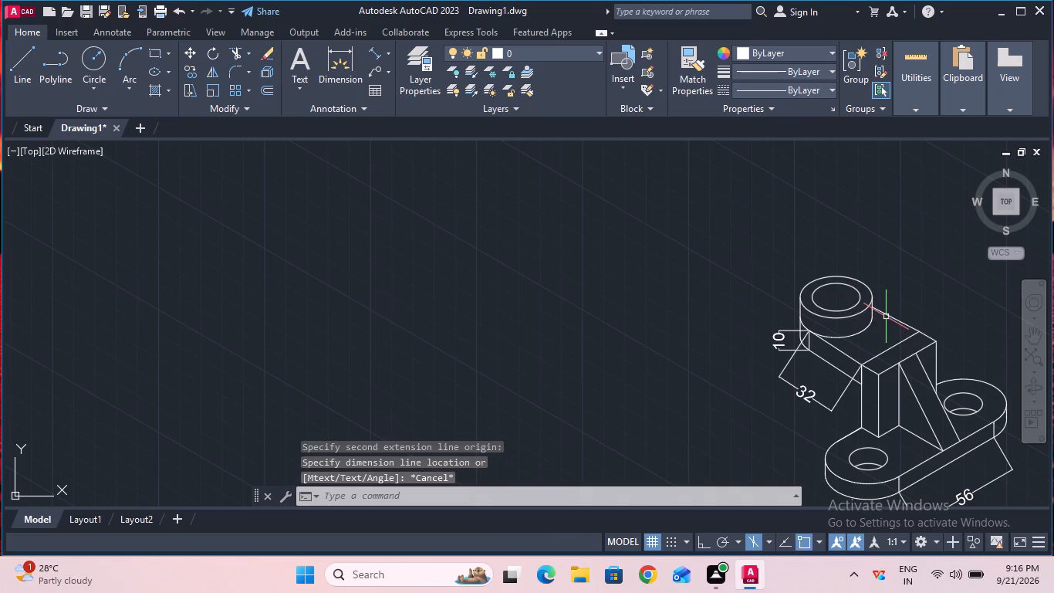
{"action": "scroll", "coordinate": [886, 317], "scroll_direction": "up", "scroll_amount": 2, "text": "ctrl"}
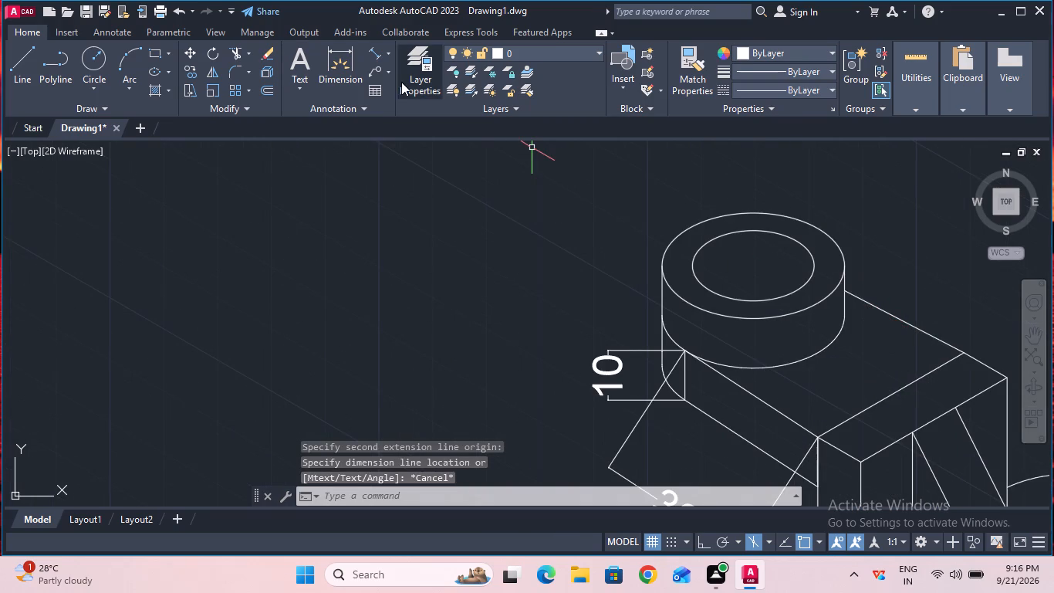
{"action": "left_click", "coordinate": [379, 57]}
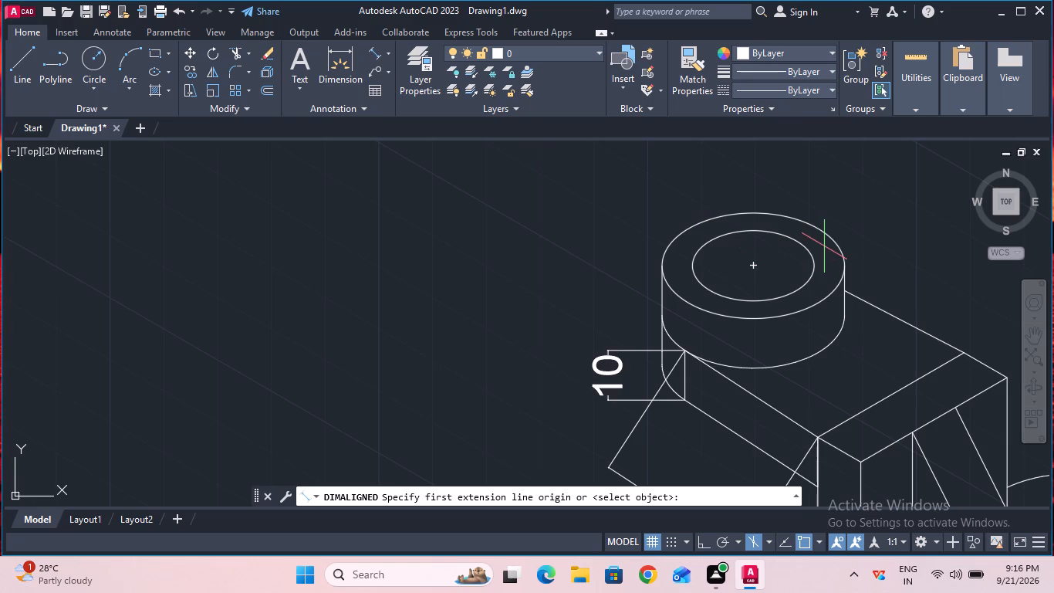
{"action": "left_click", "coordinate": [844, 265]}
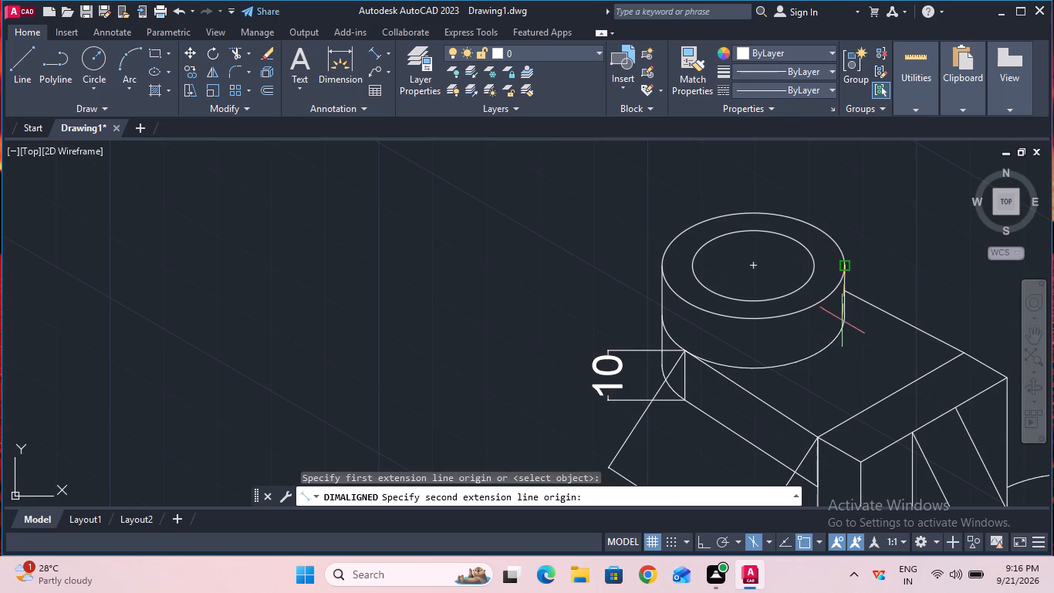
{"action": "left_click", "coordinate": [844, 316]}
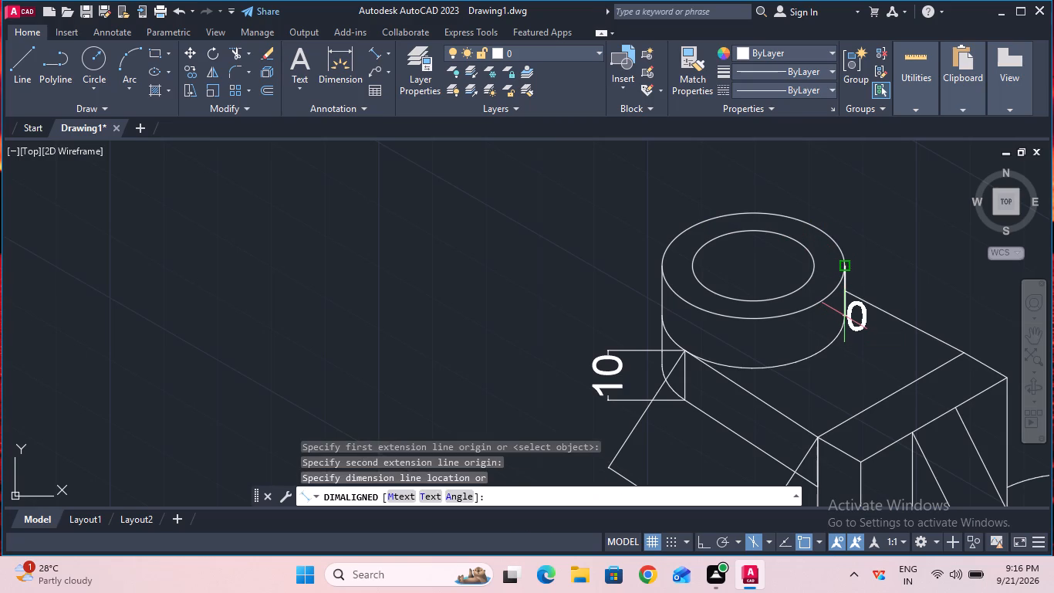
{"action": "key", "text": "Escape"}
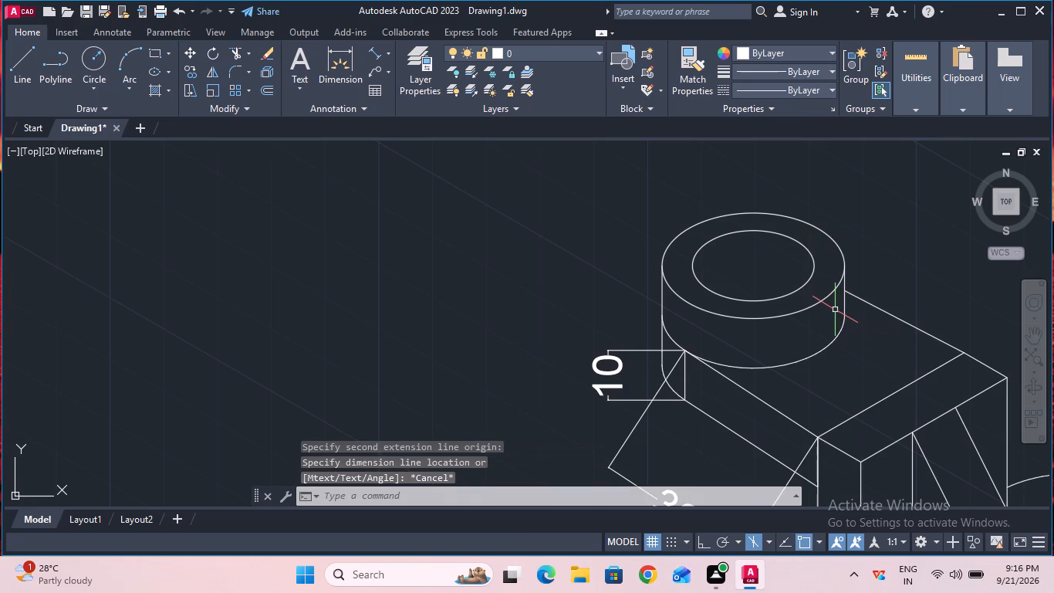
Add an aligned dimension to the base plate's vertical thickness at its near front corner, placing it on that edge.
{"action": "scroll", "coordinate": [835, 310], "scroll_direction": "down", "scroll_amount": 3, "text": "ctrl"}
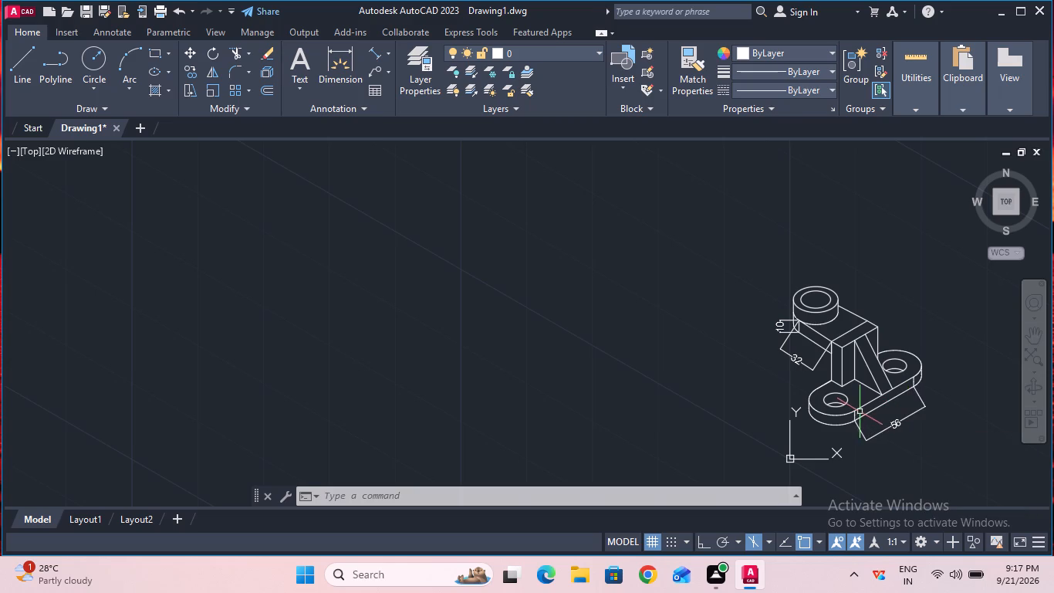
{"action": "scroll", "coordinate": [860, 412], "scroll_direction": "up", "scroll_amount": 3, "text": "ctrl"}
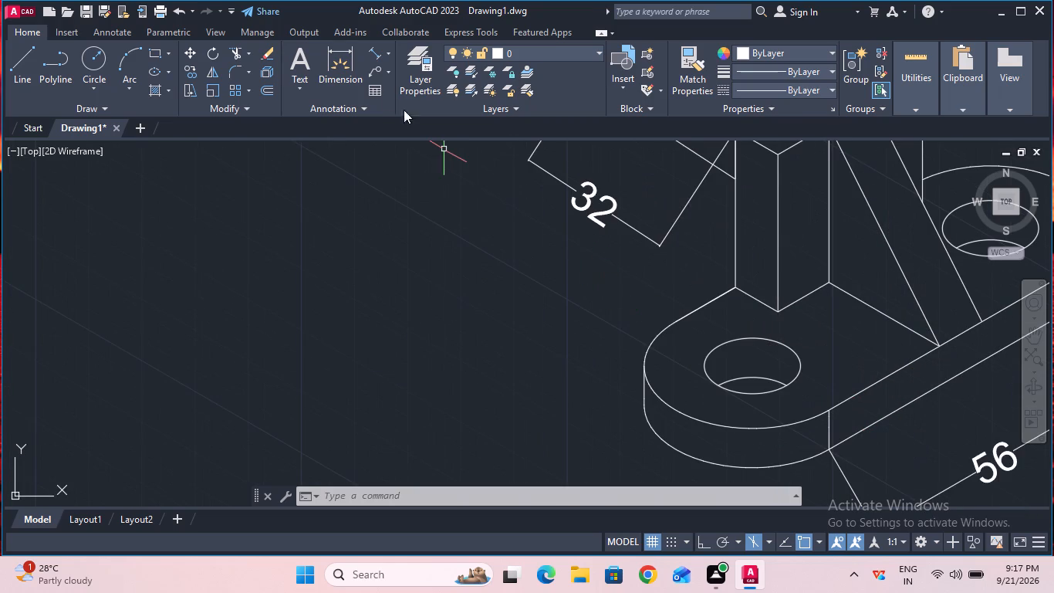
{"action": "left_click", "coordinate": [373, 56]}
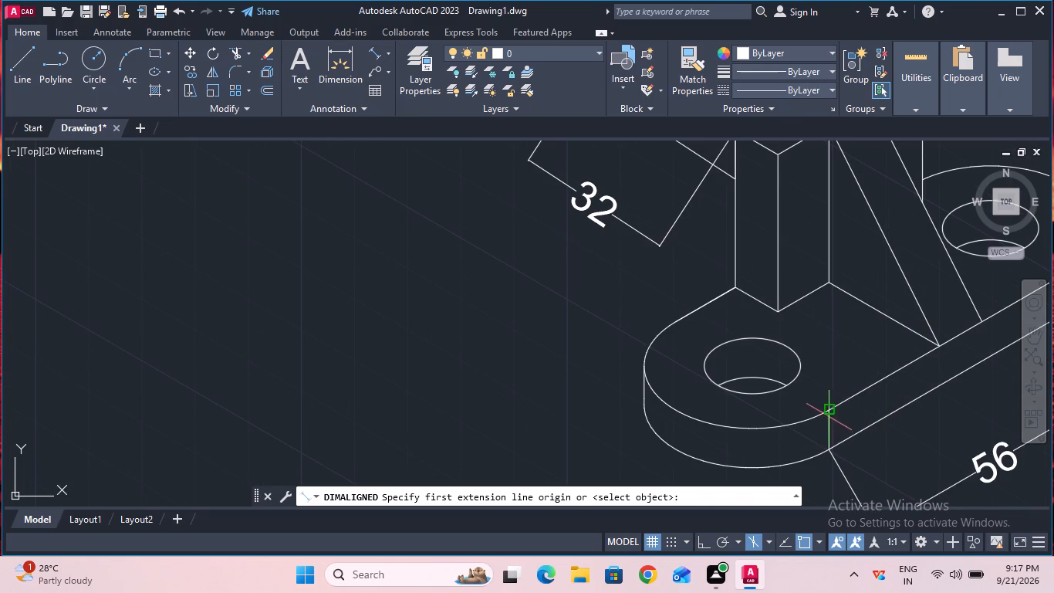
{"action": "left_click", "coordinate": [828, 408]}
{"action": "left_click", "coordinate": [829, 450]}
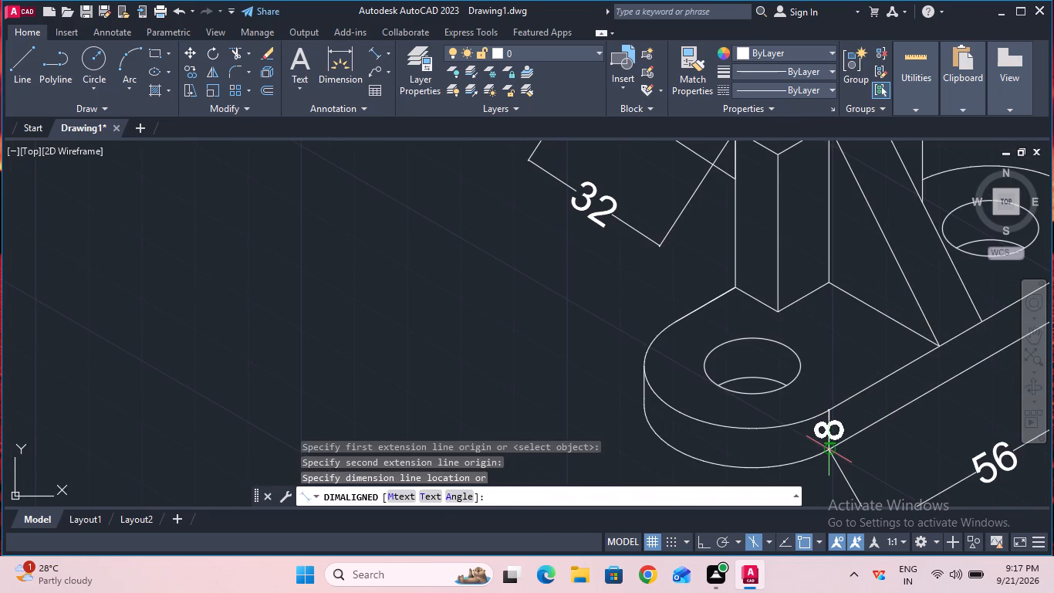
{"action": "left_click", "coordinate": [809, 464]}
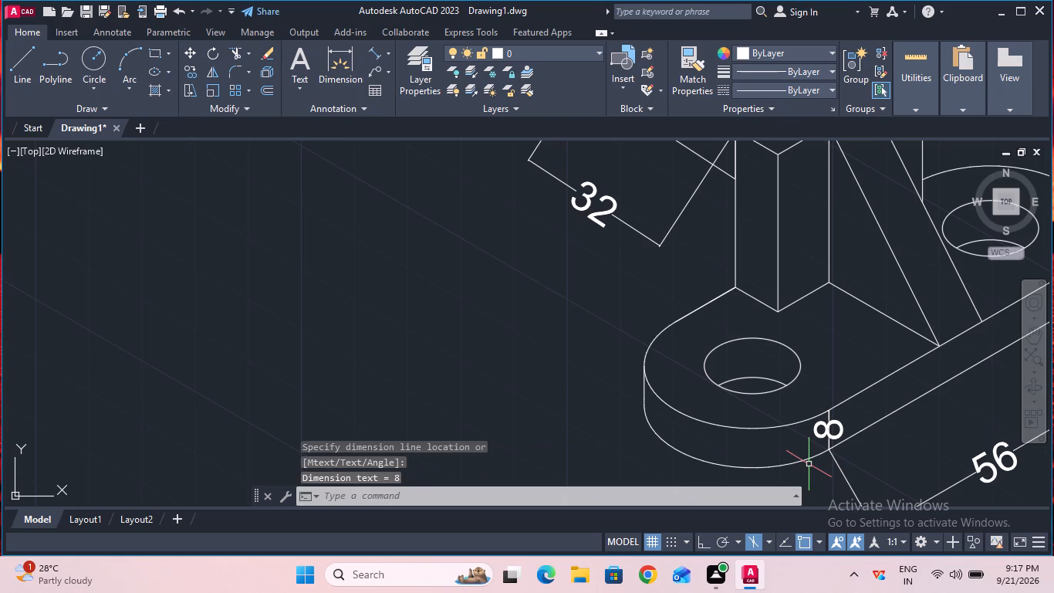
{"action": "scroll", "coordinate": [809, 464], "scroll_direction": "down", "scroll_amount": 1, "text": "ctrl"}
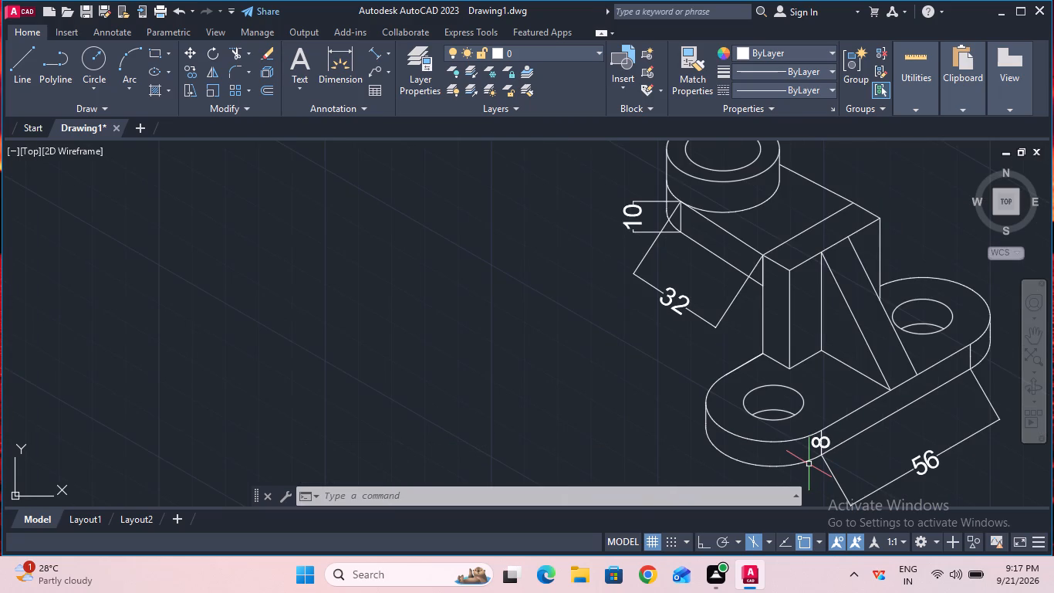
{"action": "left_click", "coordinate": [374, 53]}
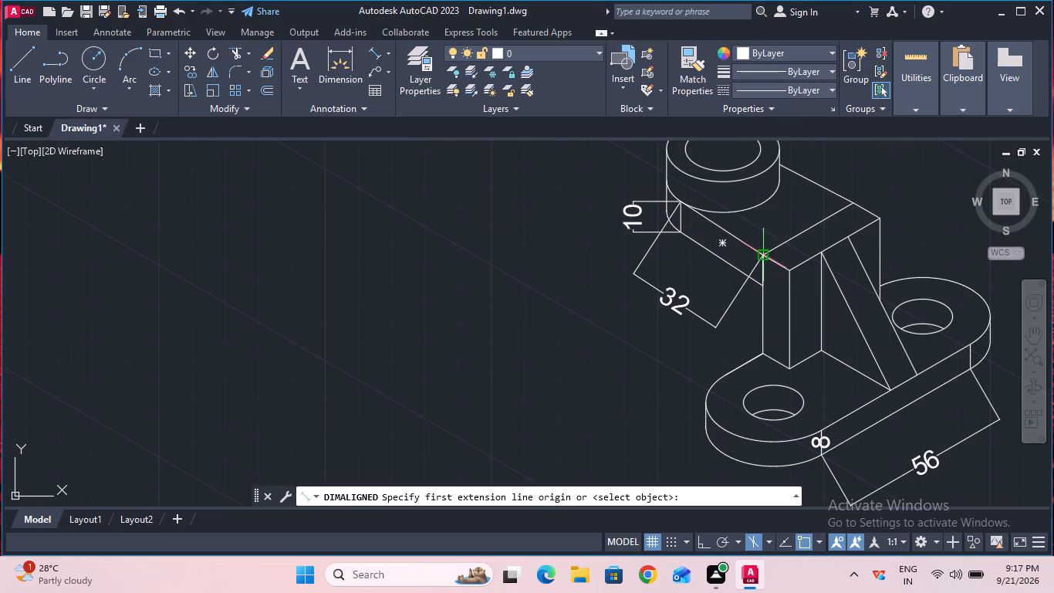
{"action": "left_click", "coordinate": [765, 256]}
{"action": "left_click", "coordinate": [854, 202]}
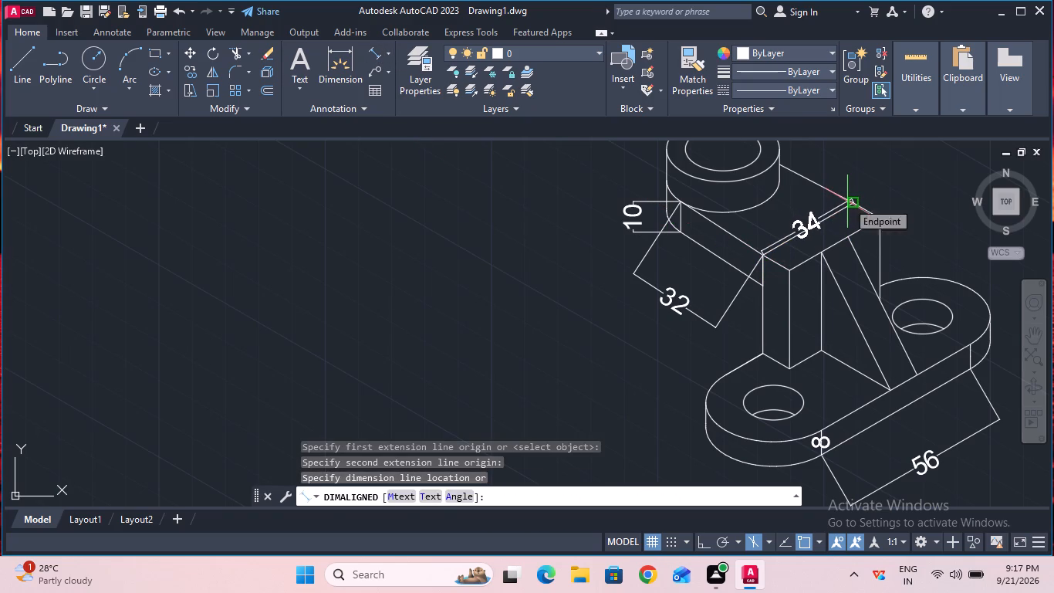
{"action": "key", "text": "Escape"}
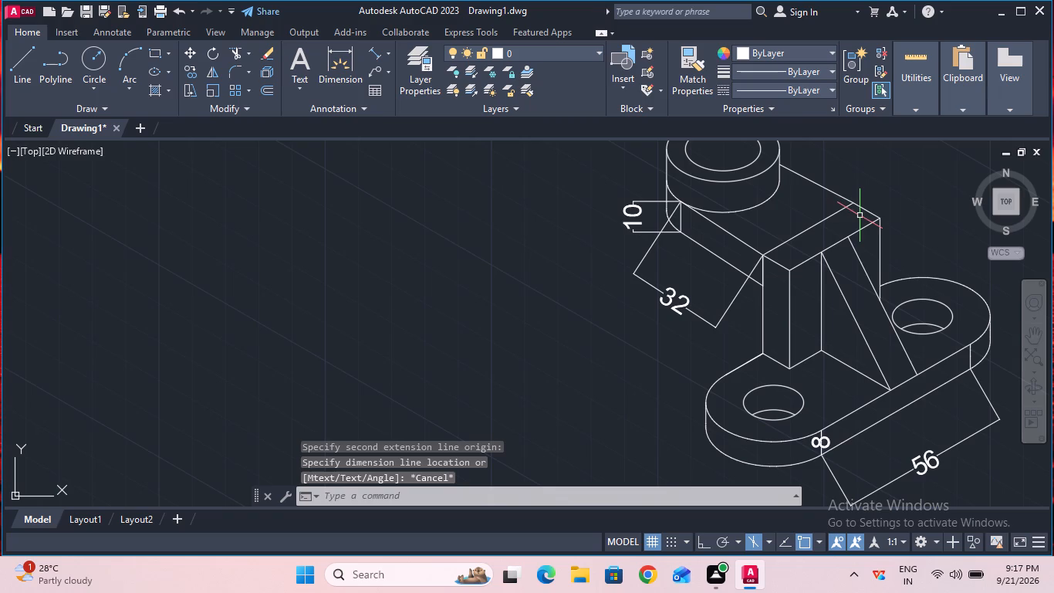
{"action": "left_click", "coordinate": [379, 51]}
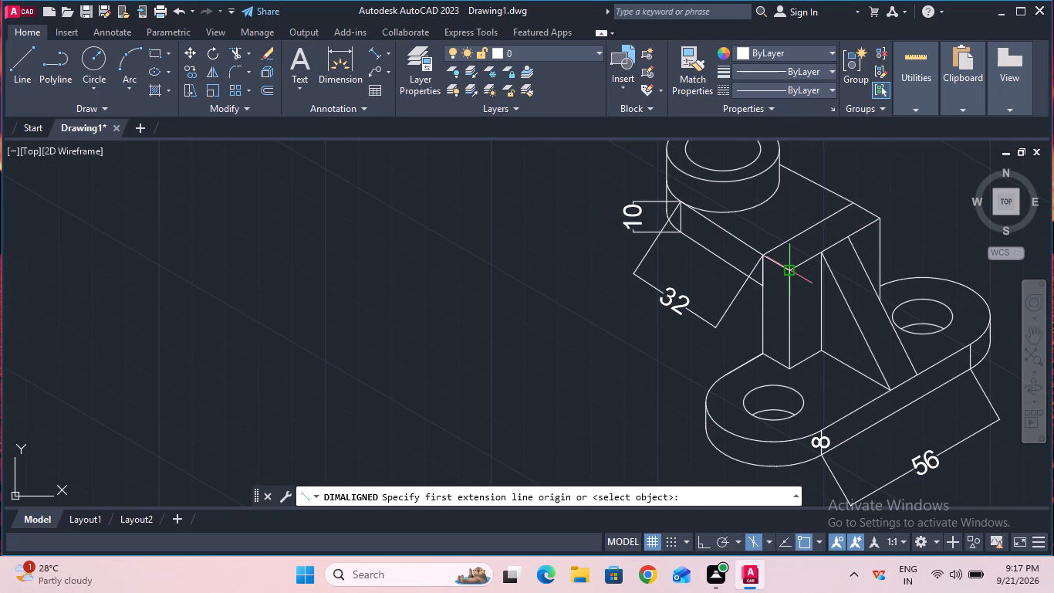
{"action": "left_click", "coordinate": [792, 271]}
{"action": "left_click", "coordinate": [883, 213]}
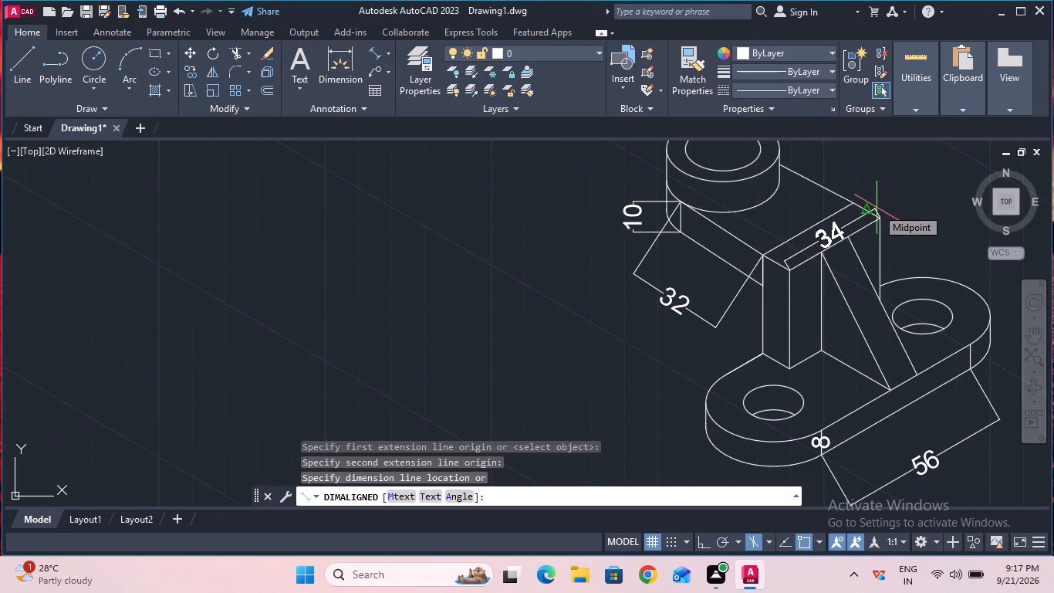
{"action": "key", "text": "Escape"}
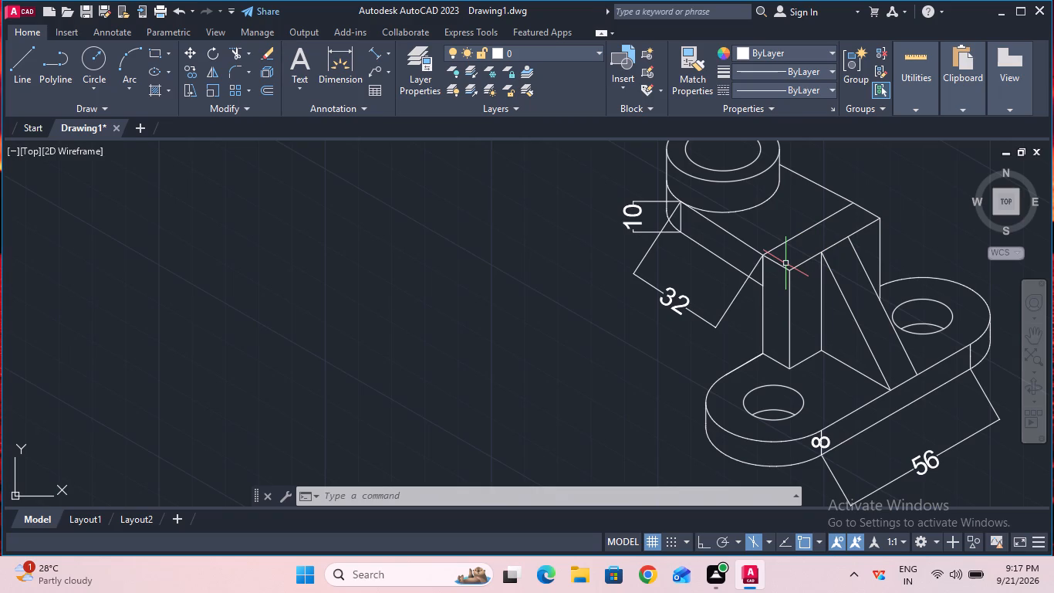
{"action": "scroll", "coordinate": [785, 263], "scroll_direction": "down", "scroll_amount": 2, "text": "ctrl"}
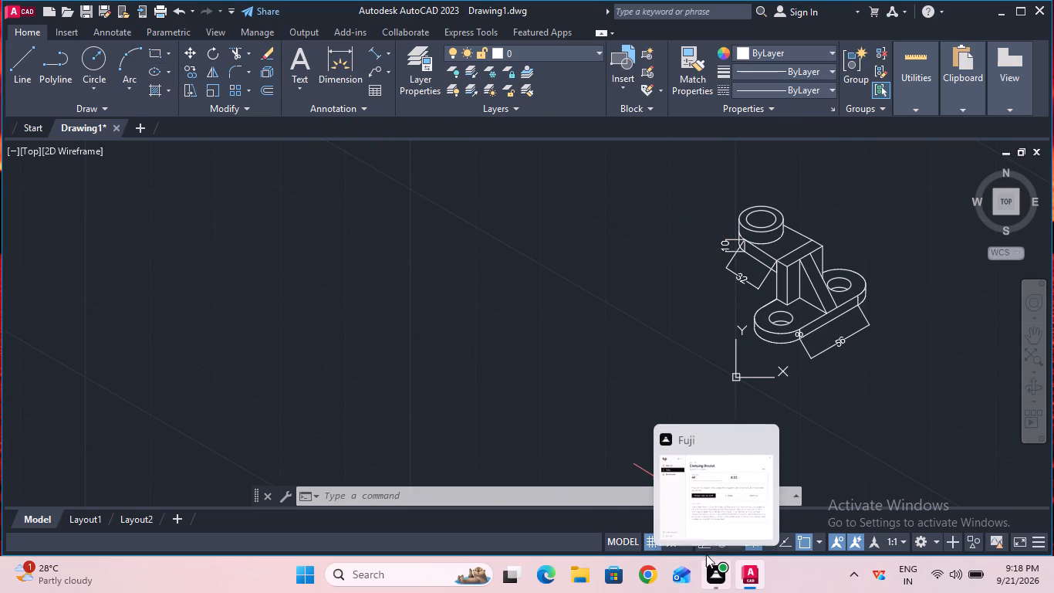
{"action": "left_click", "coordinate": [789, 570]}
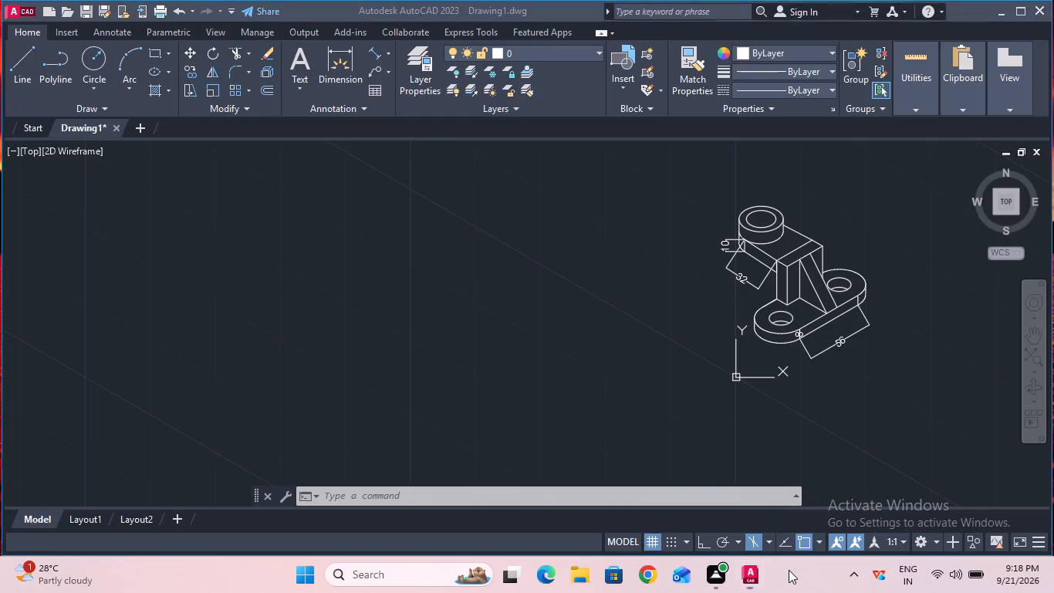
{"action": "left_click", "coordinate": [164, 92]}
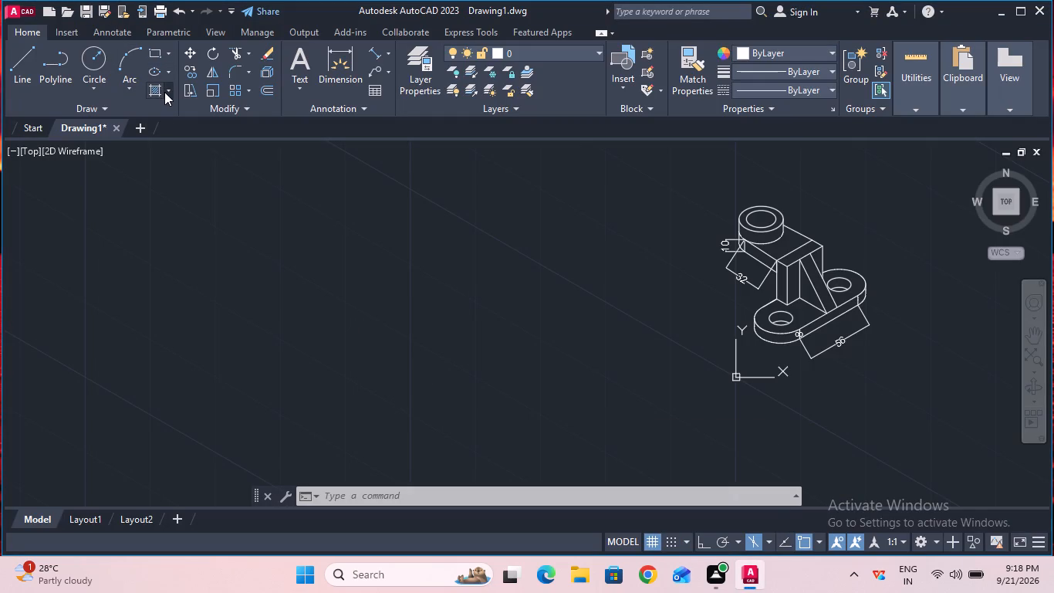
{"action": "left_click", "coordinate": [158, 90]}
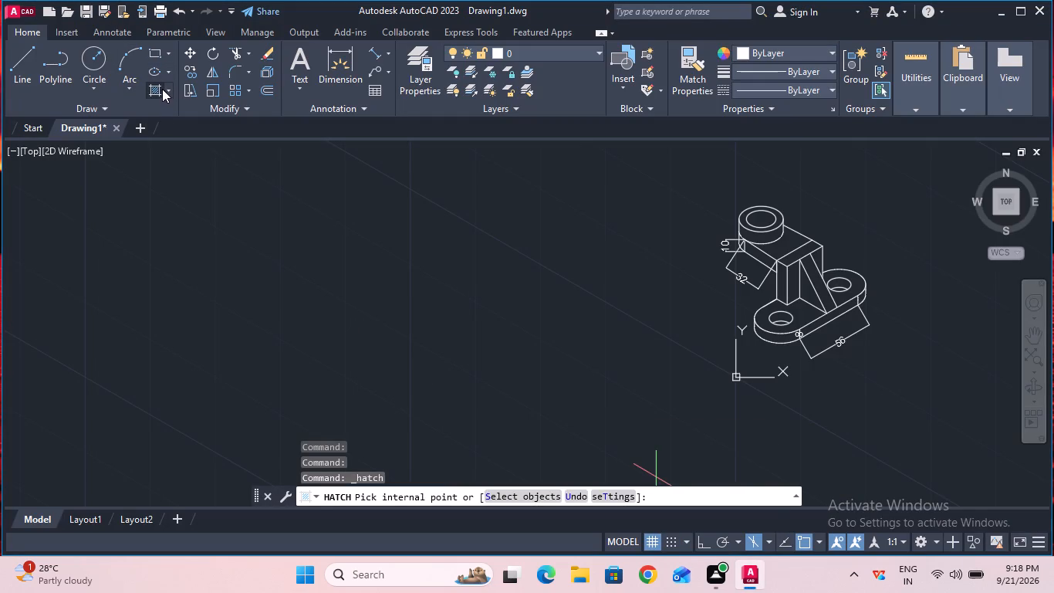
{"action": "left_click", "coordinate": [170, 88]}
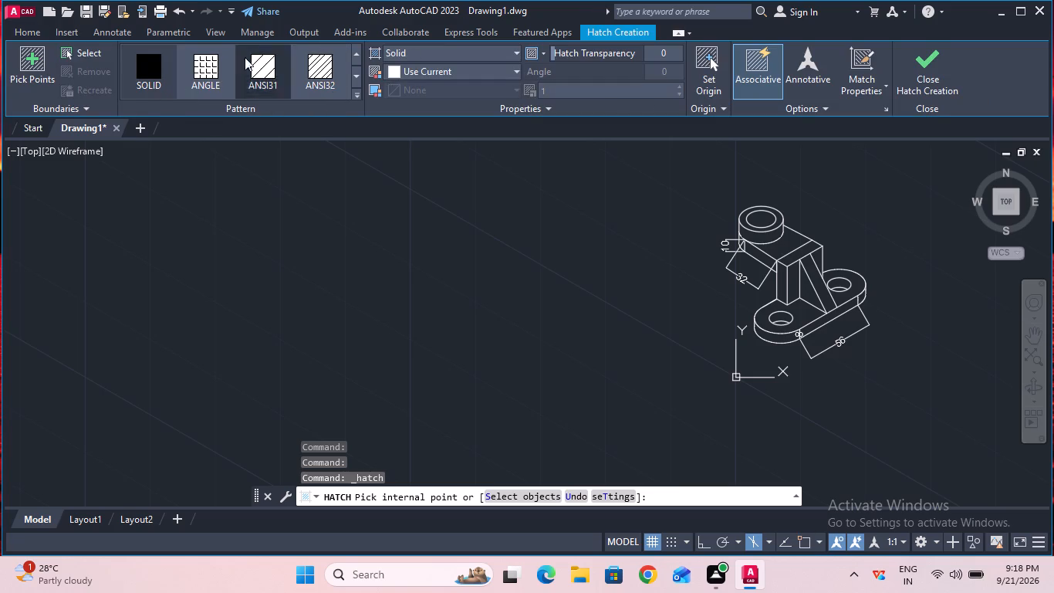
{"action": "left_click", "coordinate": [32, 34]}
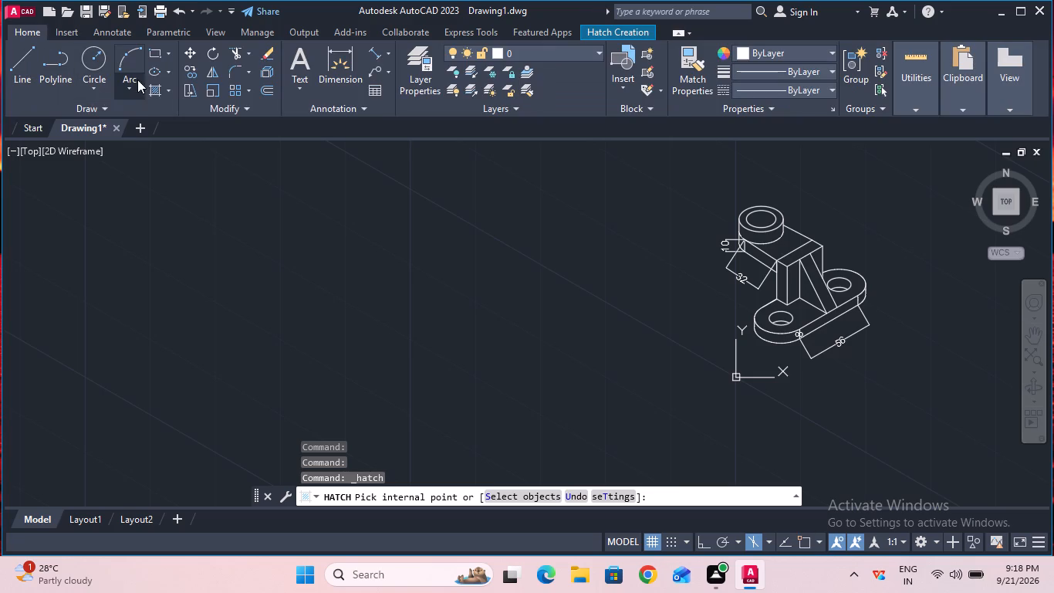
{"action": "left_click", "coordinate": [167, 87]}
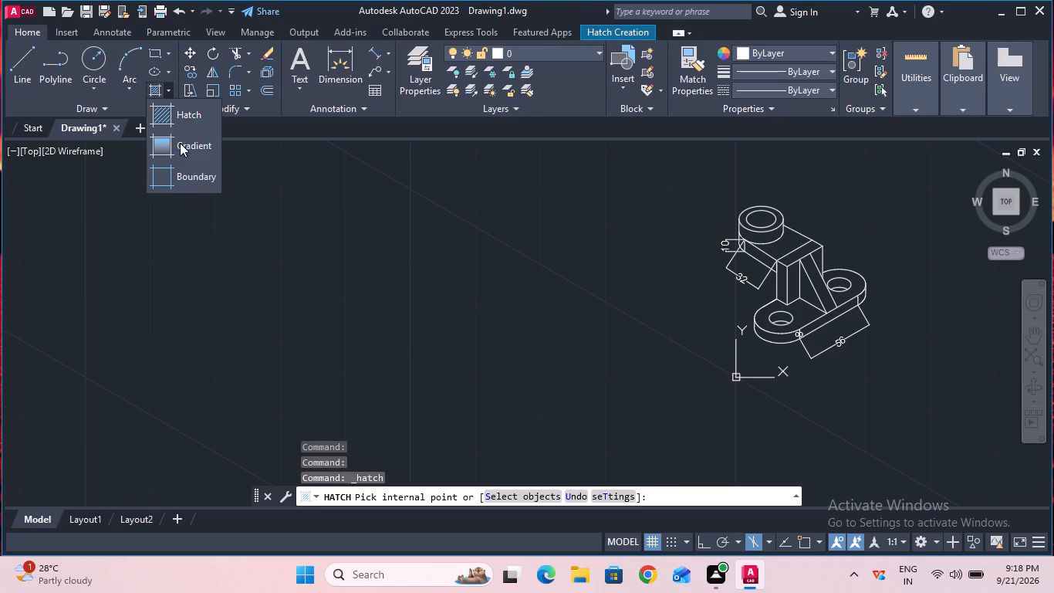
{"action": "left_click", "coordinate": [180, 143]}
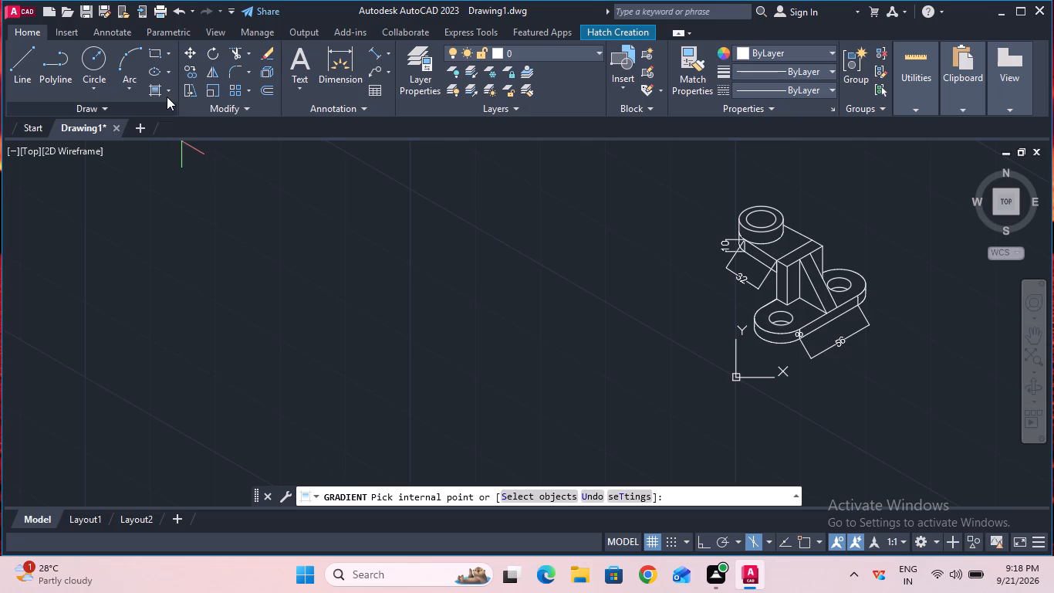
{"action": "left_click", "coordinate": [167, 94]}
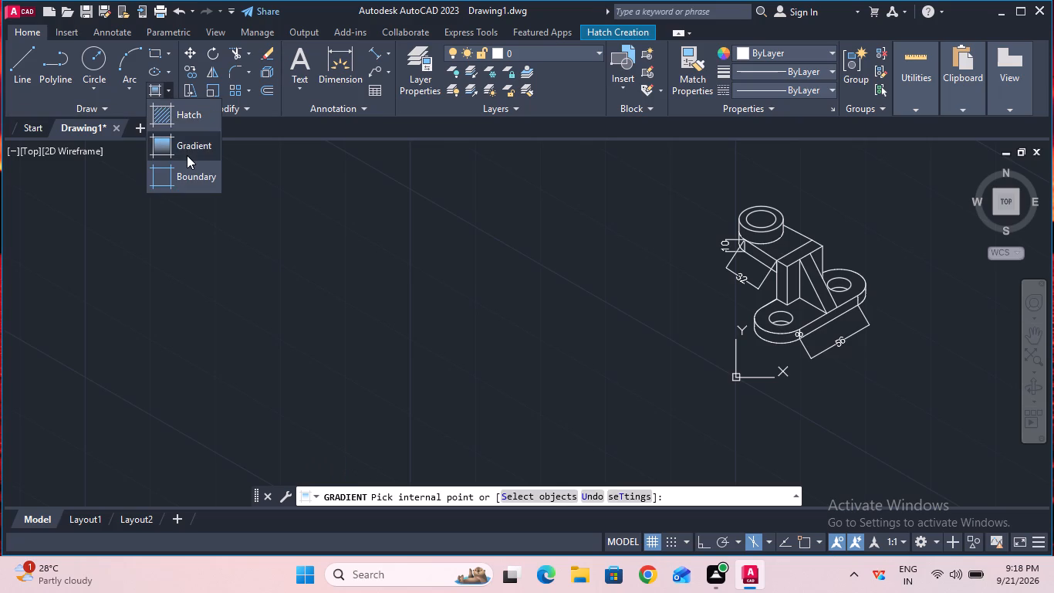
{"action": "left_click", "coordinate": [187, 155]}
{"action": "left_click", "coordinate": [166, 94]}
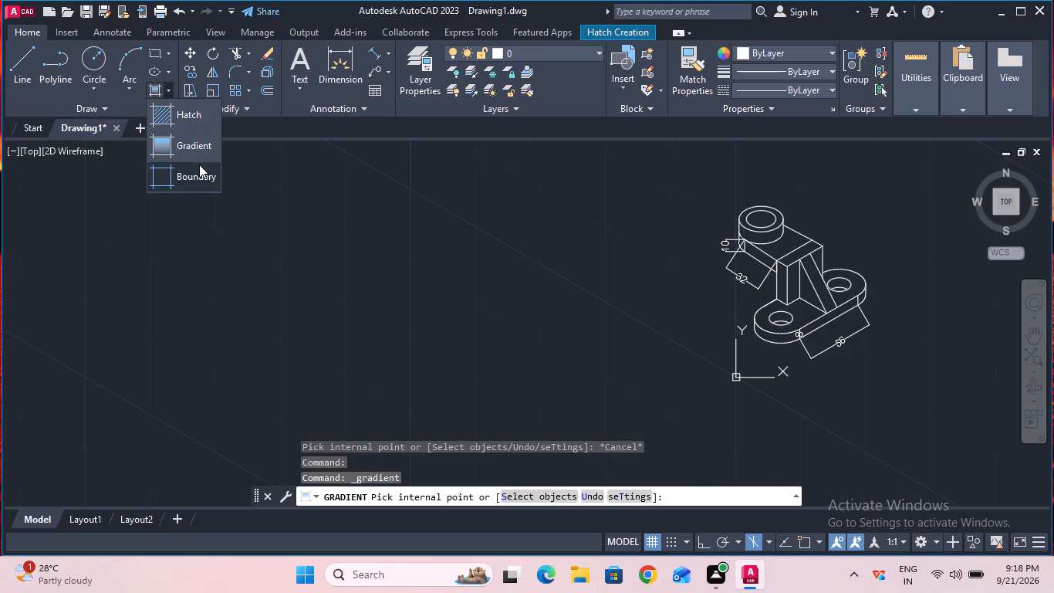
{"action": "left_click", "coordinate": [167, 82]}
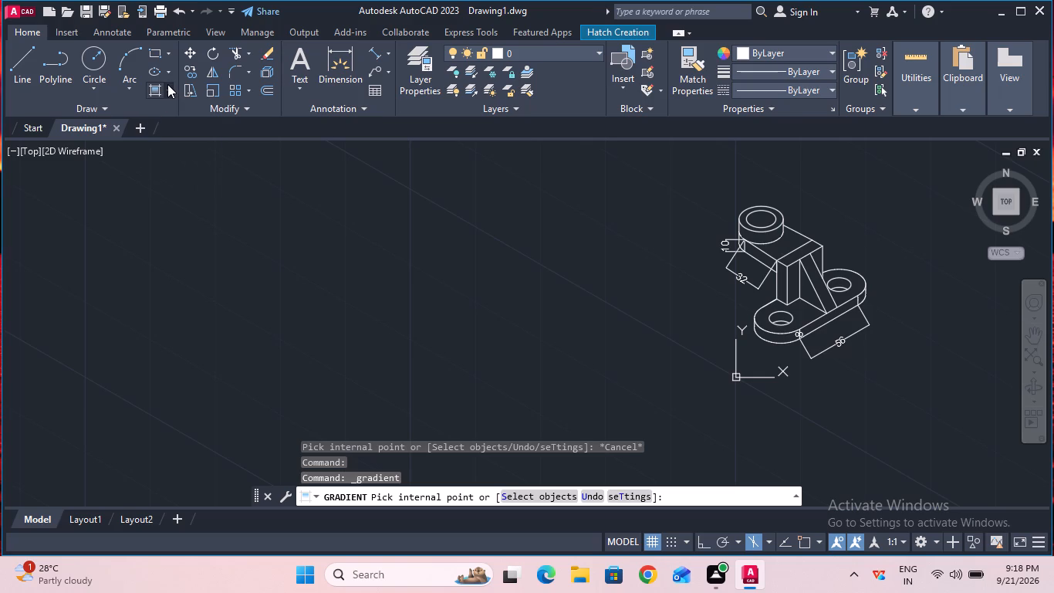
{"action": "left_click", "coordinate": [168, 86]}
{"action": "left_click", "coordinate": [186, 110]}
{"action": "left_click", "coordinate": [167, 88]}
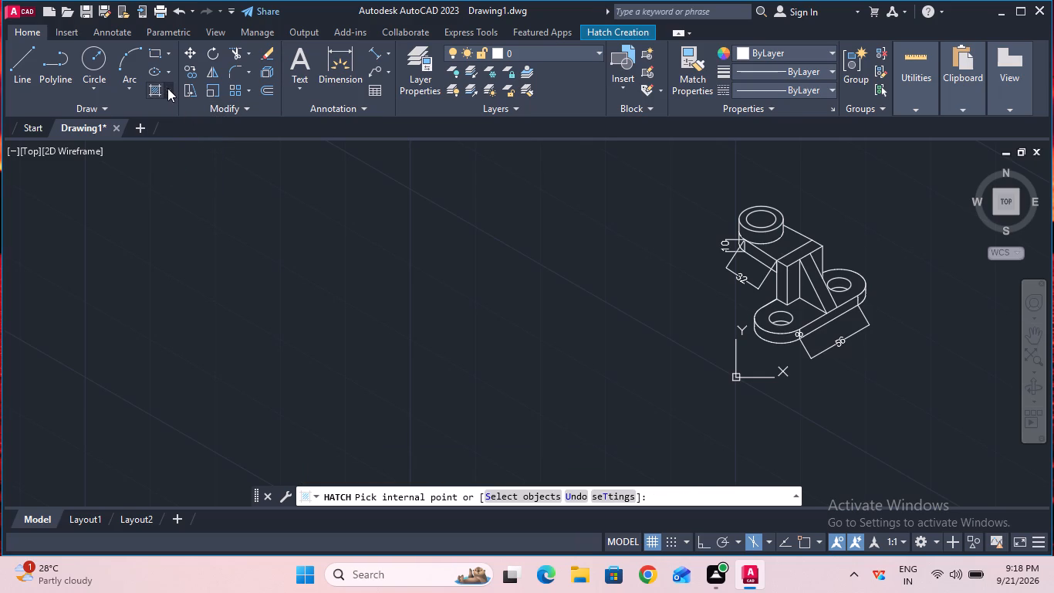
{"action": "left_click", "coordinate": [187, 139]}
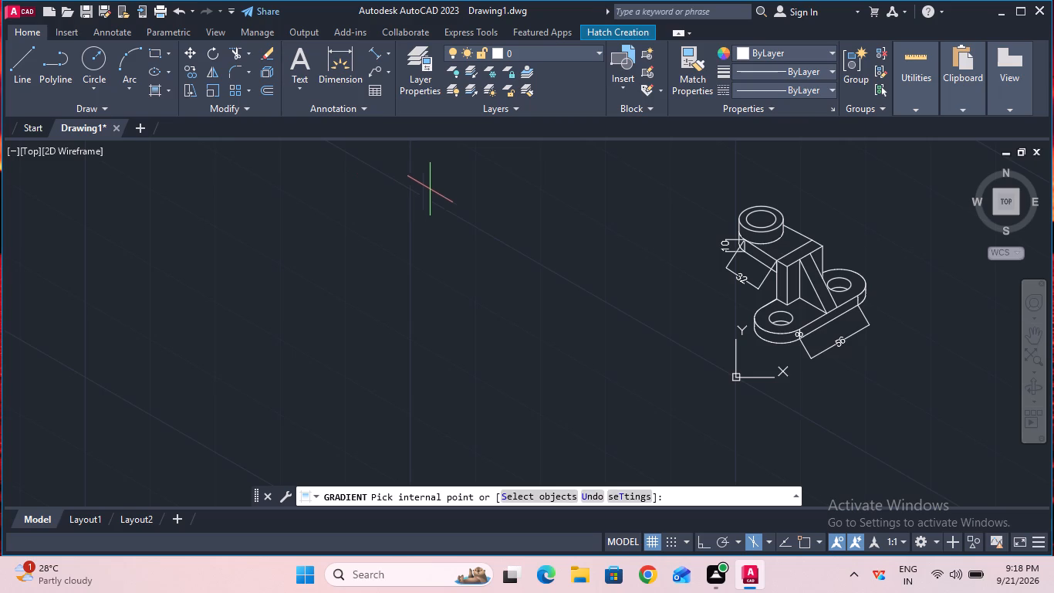
Set the current object colour to the dark red 153,27,30.
{"action": "left_click", "coordinate": [815, 56]}
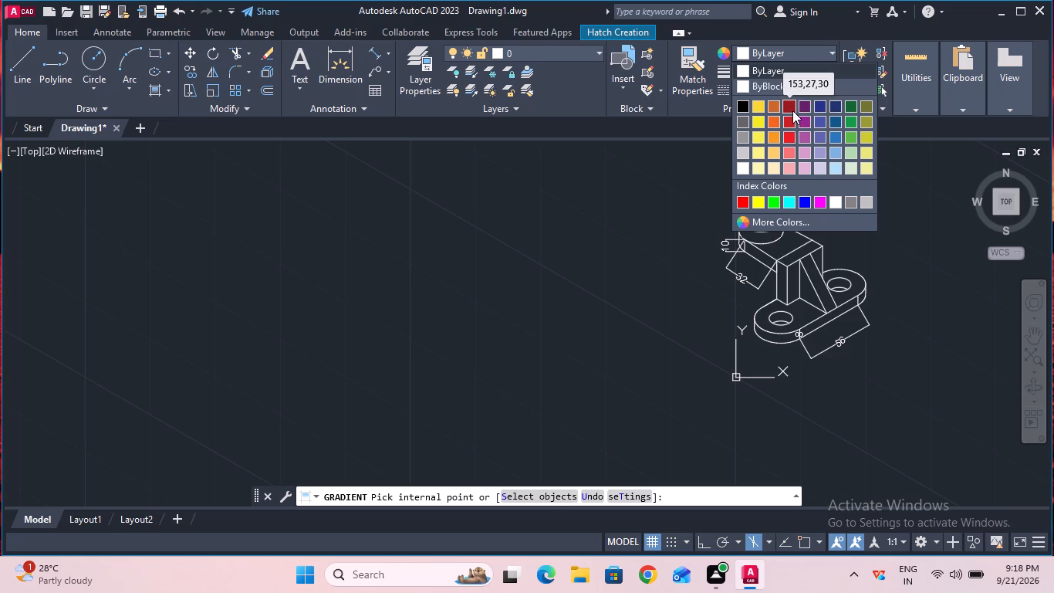
{"action": "left_click", "coordinate": [792, 110]}
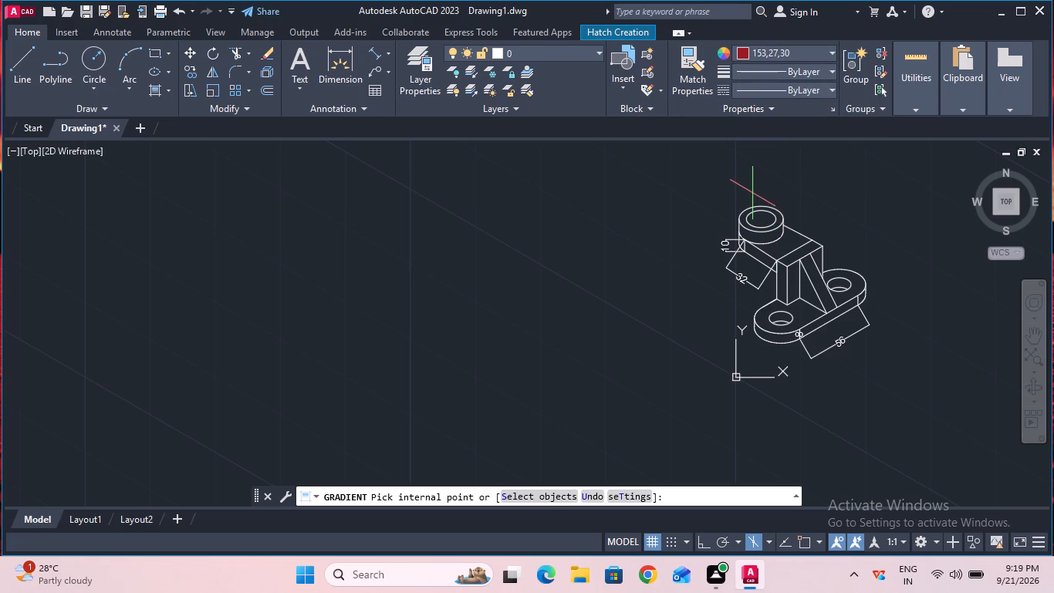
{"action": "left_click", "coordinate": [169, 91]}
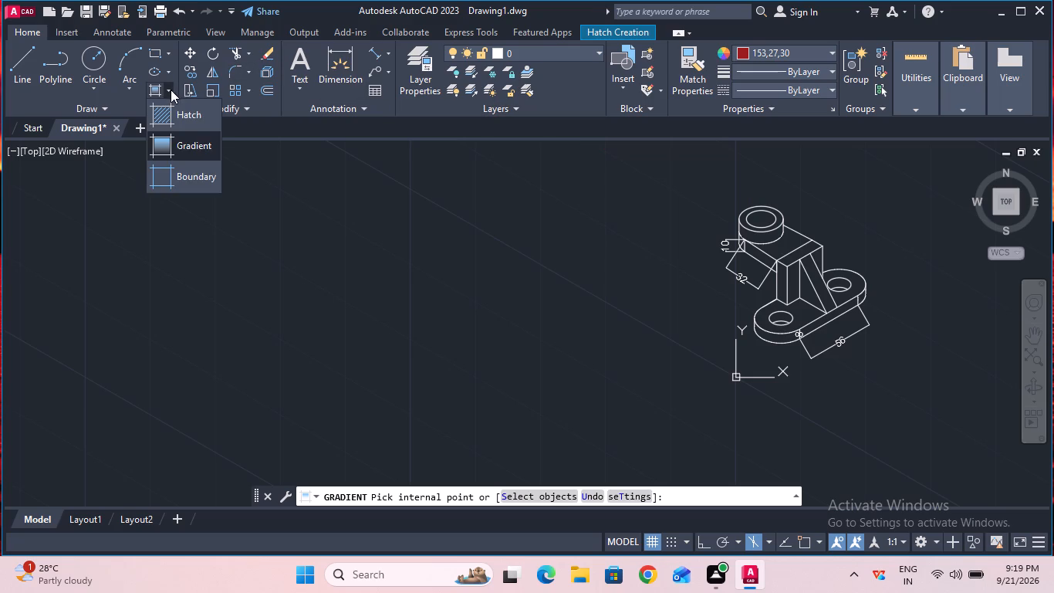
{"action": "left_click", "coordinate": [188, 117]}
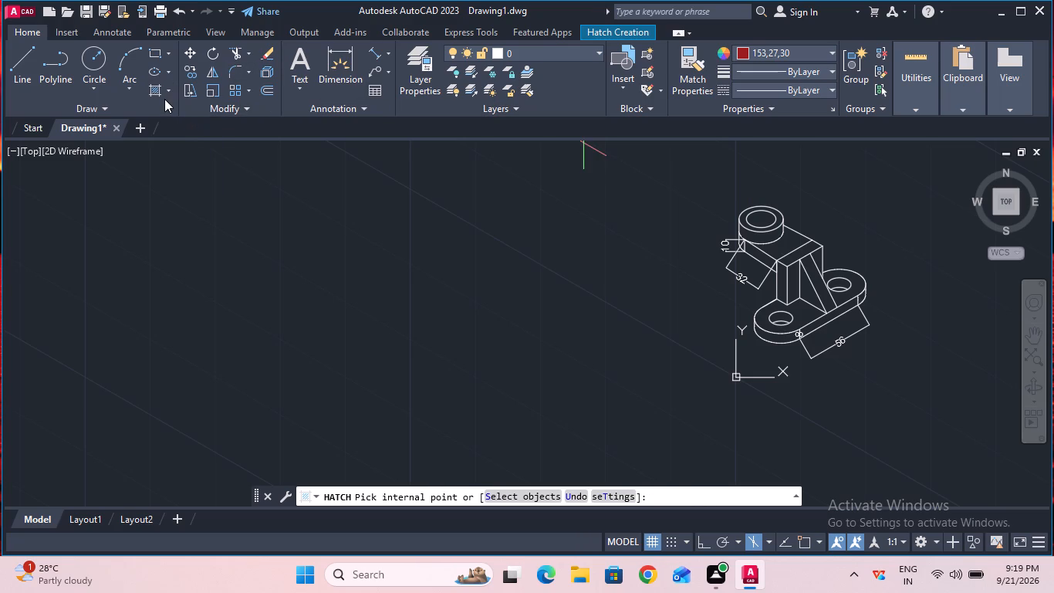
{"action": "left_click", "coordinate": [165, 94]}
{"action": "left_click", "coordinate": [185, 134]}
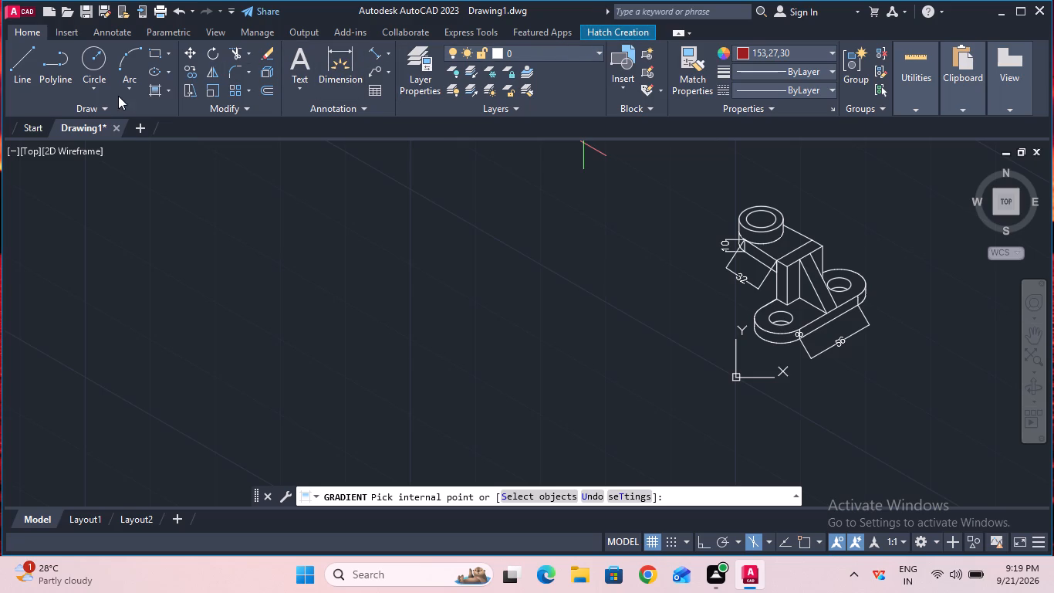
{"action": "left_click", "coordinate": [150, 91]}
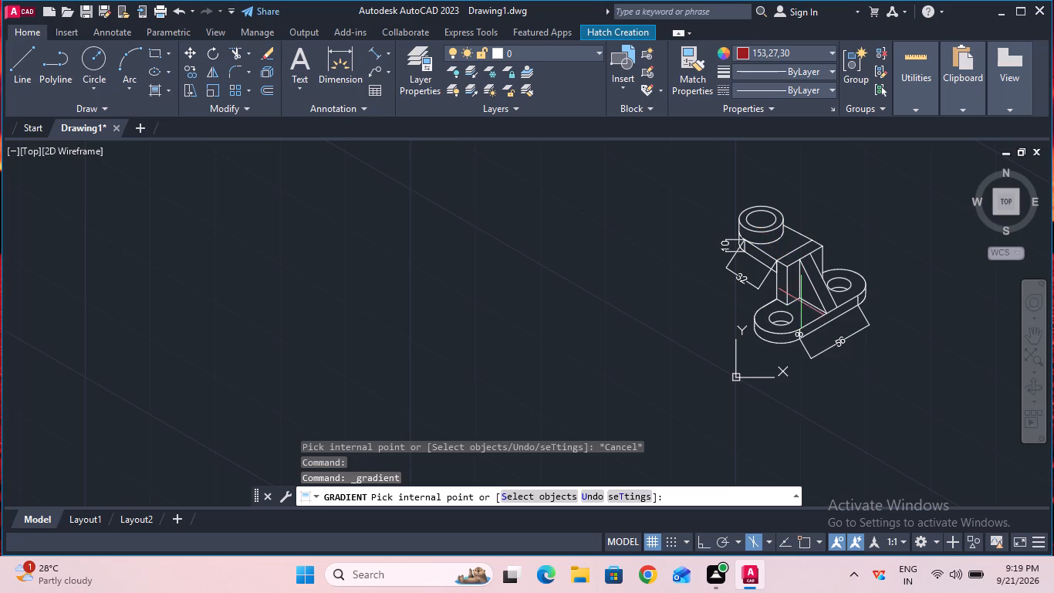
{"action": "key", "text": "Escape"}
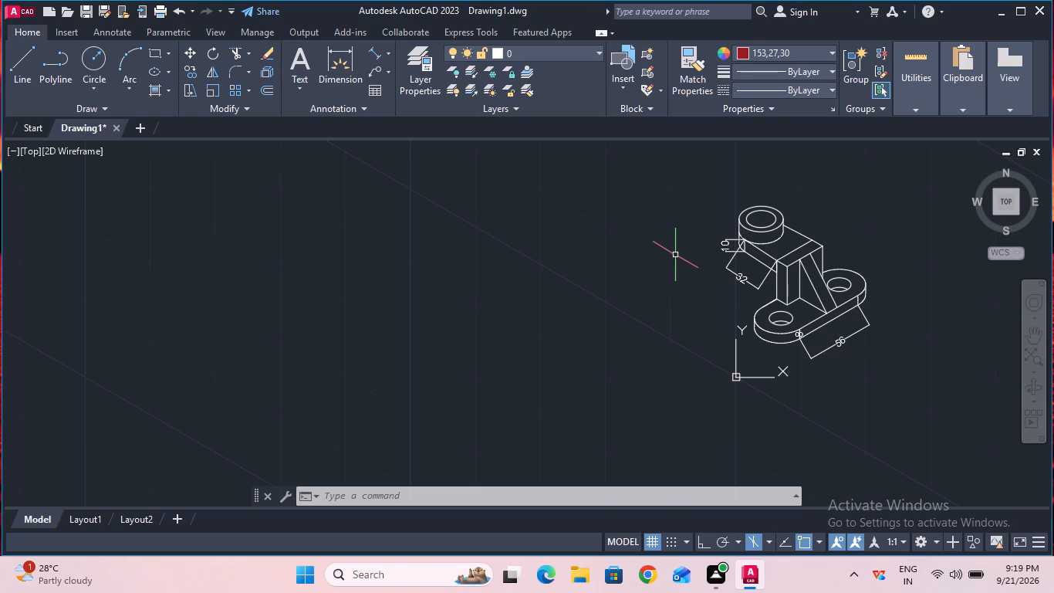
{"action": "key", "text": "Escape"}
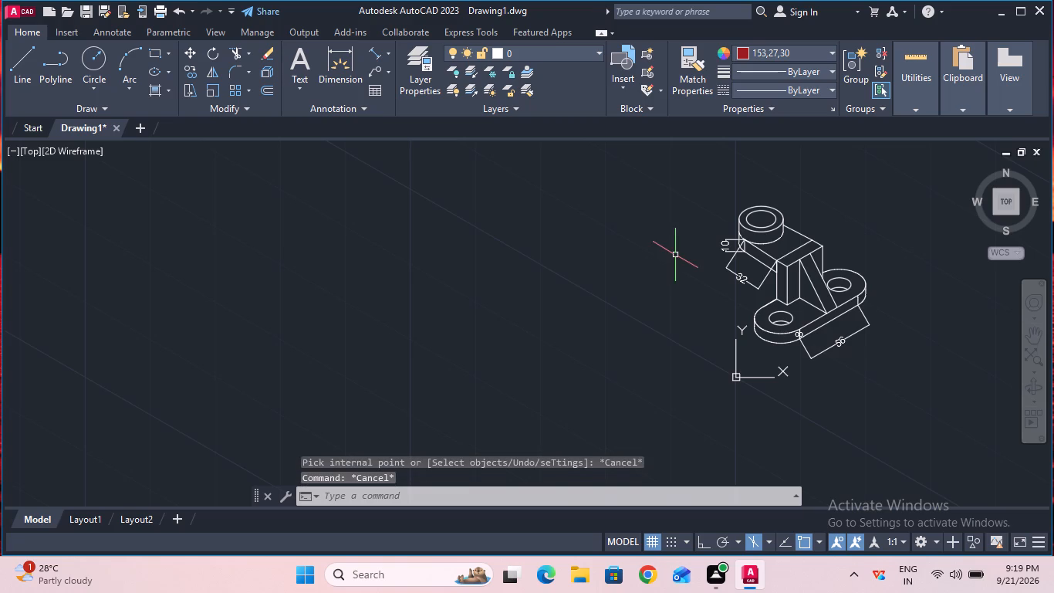
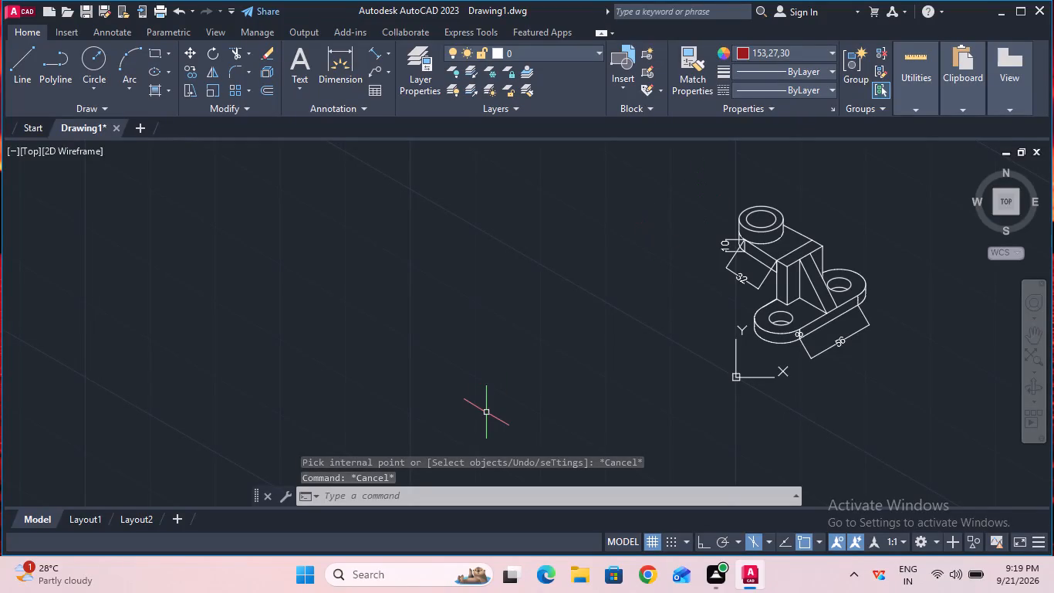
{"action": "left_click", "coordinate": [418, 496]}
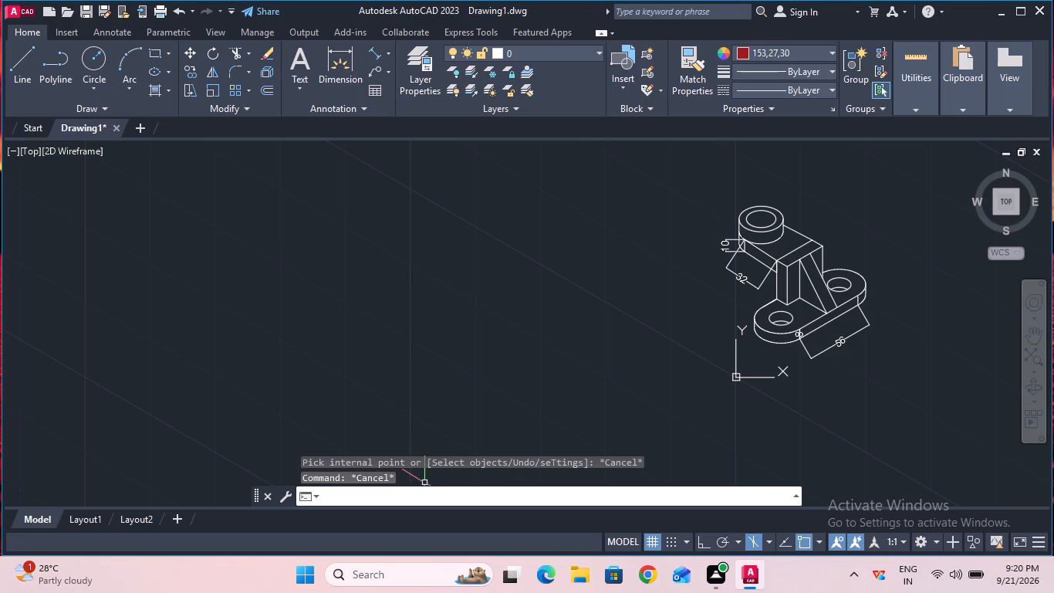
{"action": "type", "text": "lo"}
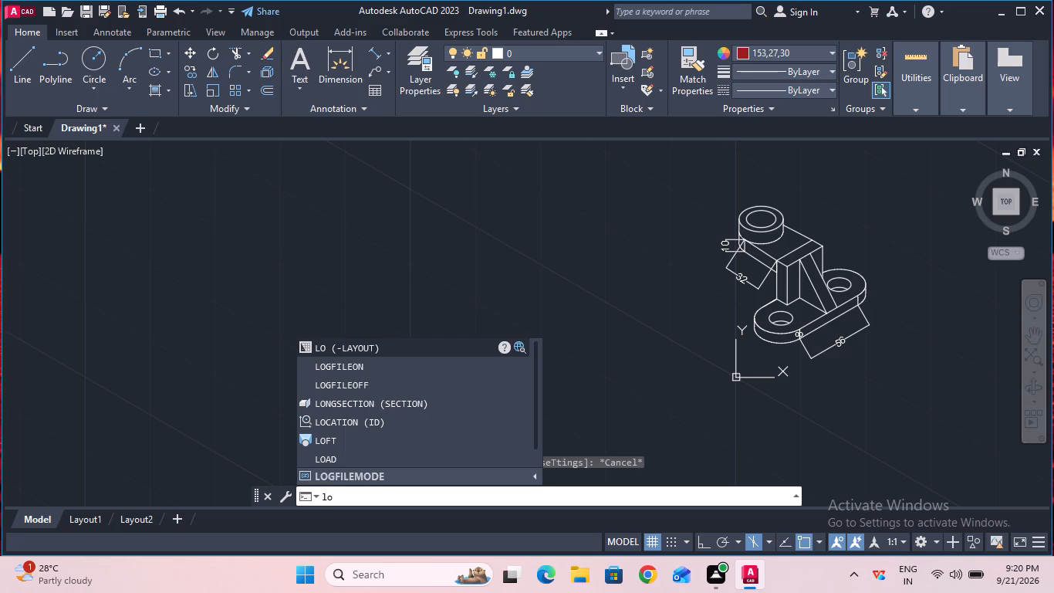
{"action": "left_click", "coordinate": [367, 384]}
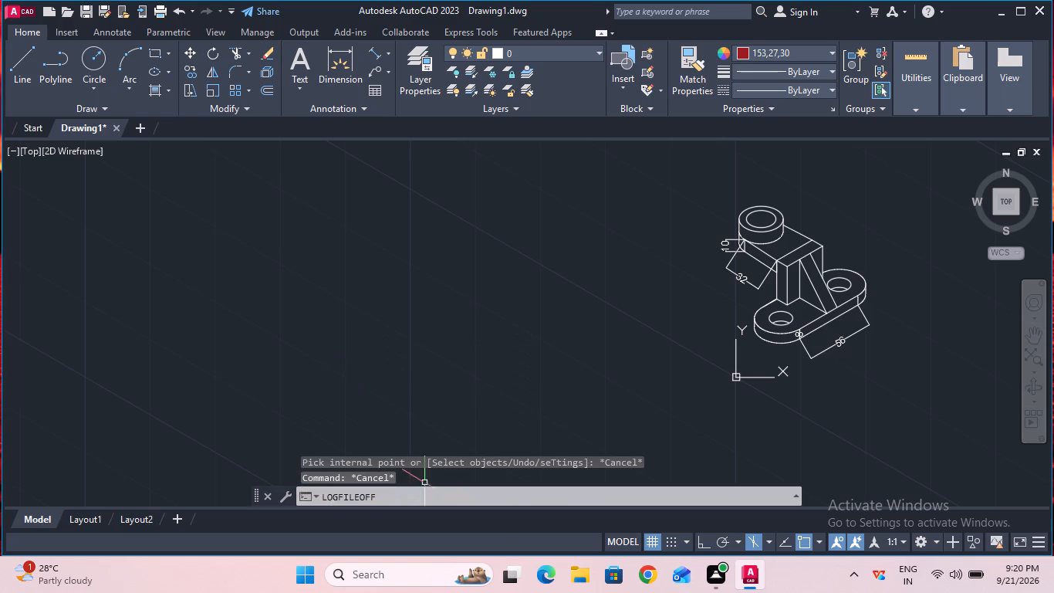
Save the drawing in Documents as an AutoCAD 2018 drawing named Clamping Bracket.
{"action": "left_click", "coordinate": [93, 13]}
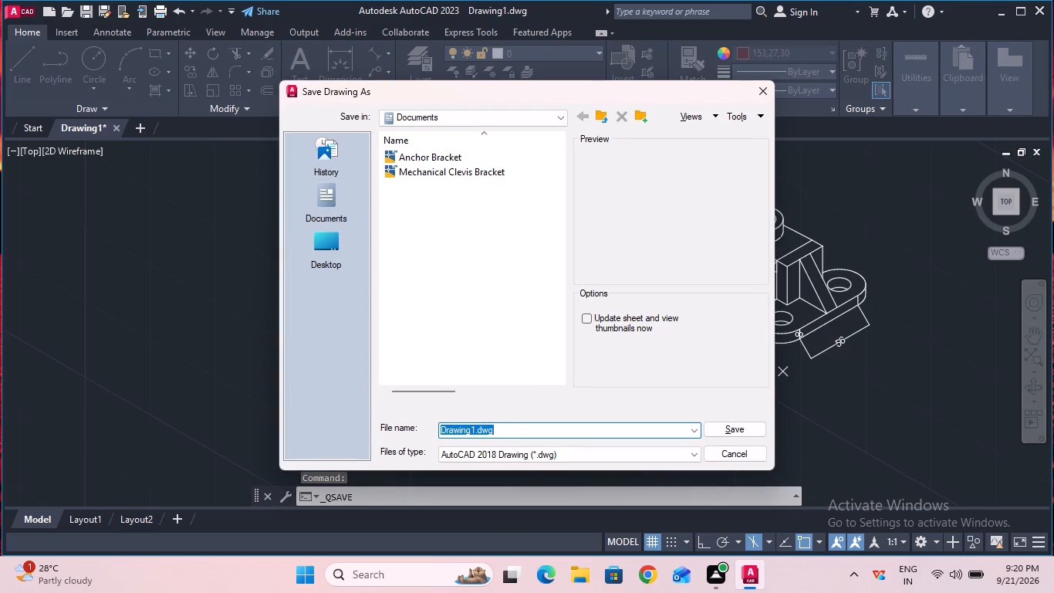
{"action": "left_click", "coordinate": [517, 426]}
{"action": "key", "text": "BackSpace"}
{"action": "key", "text": "BackSpace"}
{"action": "key", "text": "BackSpace"}
{"action": "key", "text": "BackSpace"}
{"action": "key", "text": "BackSpace"}
{"action": "key", "text": "BackSpace"}
{"action": "key", "text": "BackSpace"}
{"action": "key", "text": "BackSpace"}
{"action": "key", "text": "BackSpace"}
{"action": "key", "text": "BackSpace"}
{"action": "key", "text": "BackSpace"}
{"action": "key", "text": "BackSpace"}
{"action": "key", "text": "BackSpace"}
{"action": "key", "text": "BackSpace"}
{"action": "key", "text": "BackSpace"}
{"action": "key", "text": "BackSpace"}
{"action": "key", "text": "BackSpace"}
{"action": "key", "text": "BackSpace"}
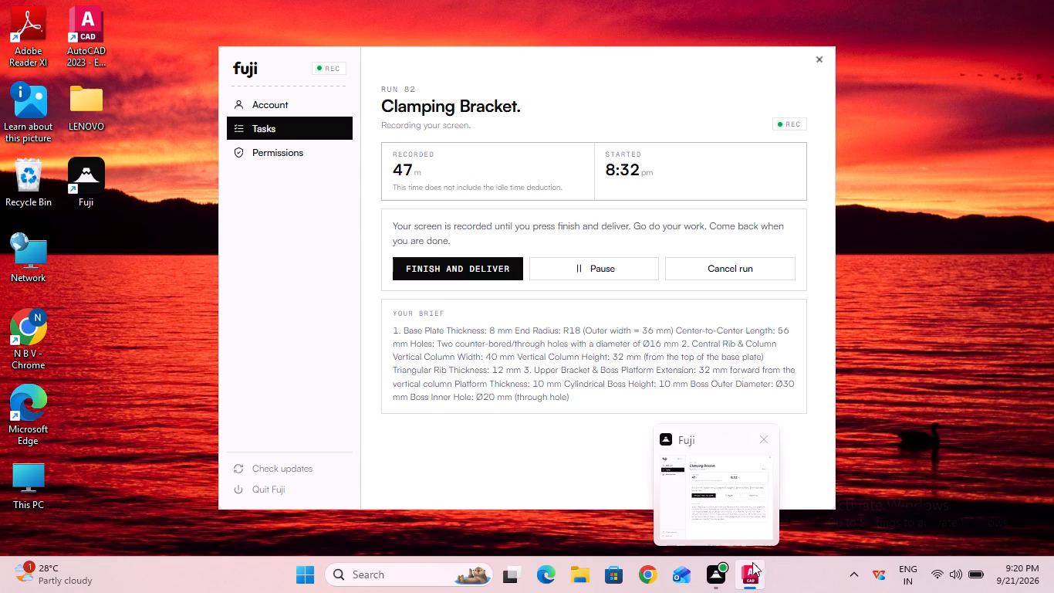
{"action": "left_click", "coordinate": [564, 433]}
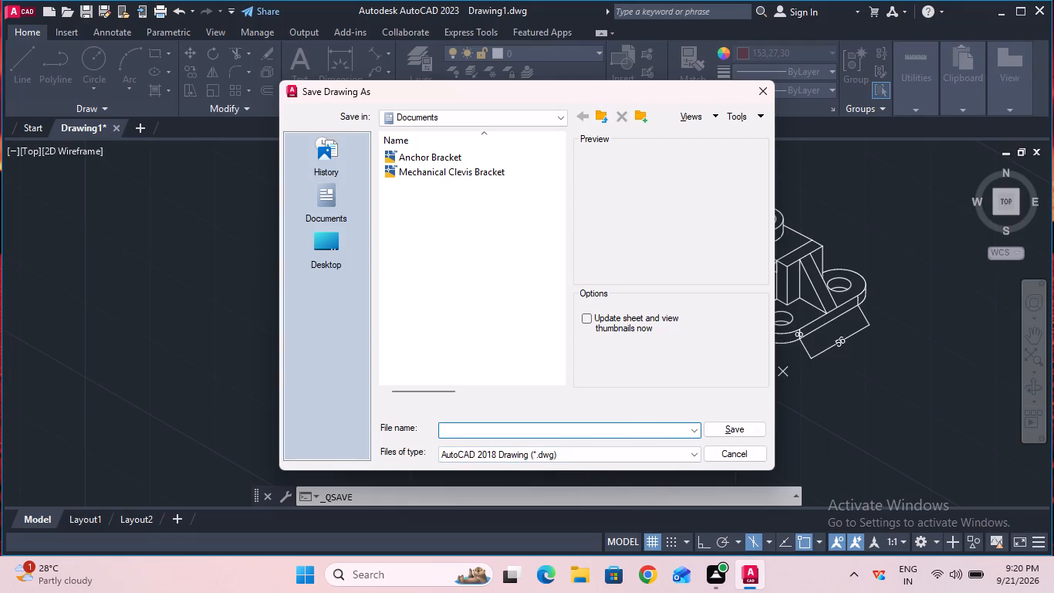
{"action": "key", "text": "c"}
{"action": "type", "text": "lamping"}
{"action": "key", "text": "space"}
{"action": "key", "text": "b"}
{"action": "type", "text": "racket"}
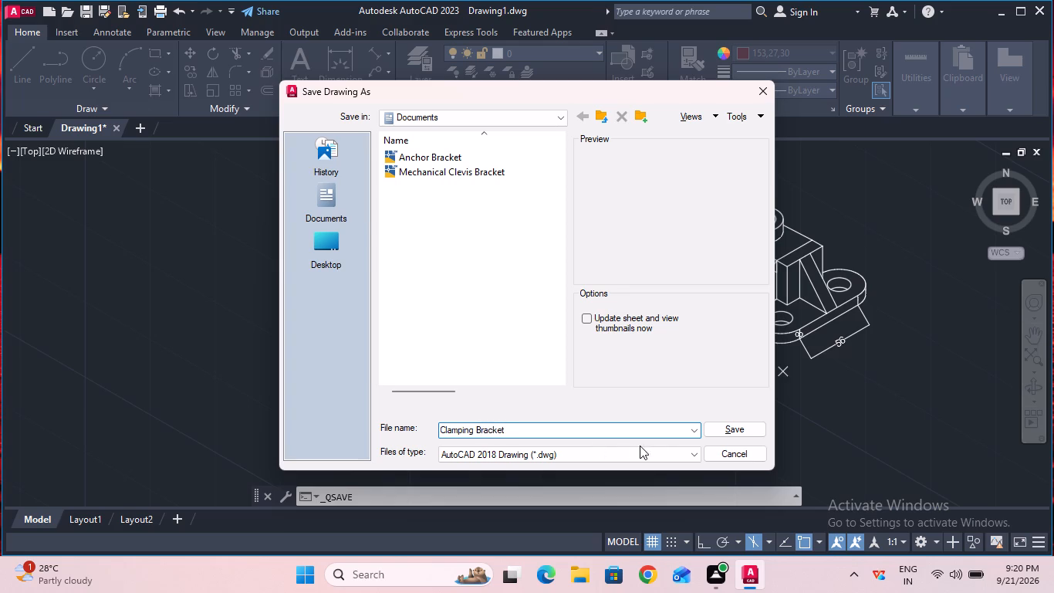
{"action": "left_click", "coordinate": [722, 425]}
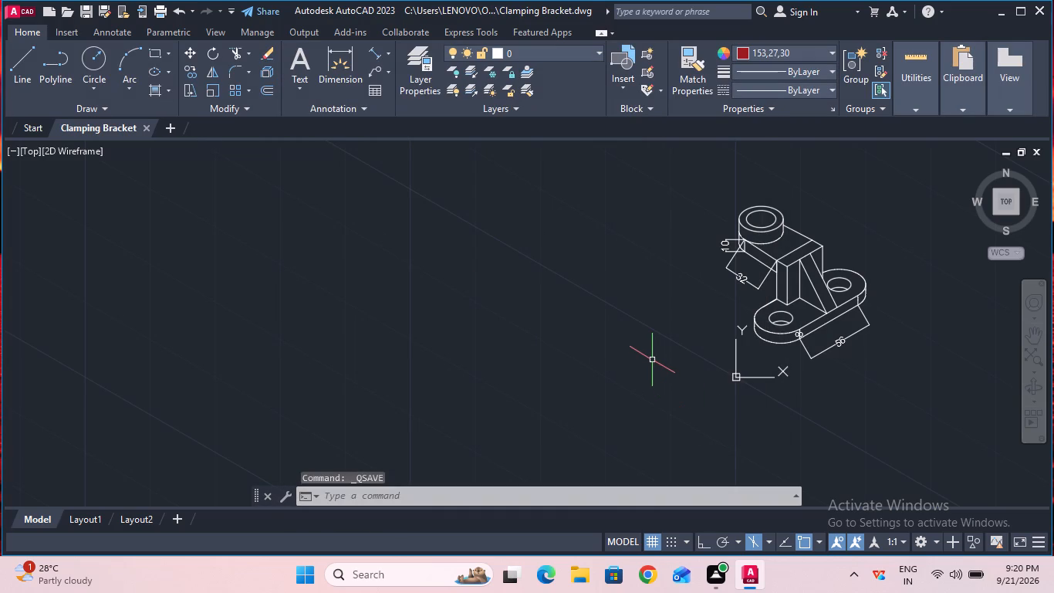
Set up a plot on ISO A4 (297 x 210 mm) paper, centred, with a window plot area enclosing the part and its dimensions.
{"action": "left_click", "coordinate": [153, 13]}
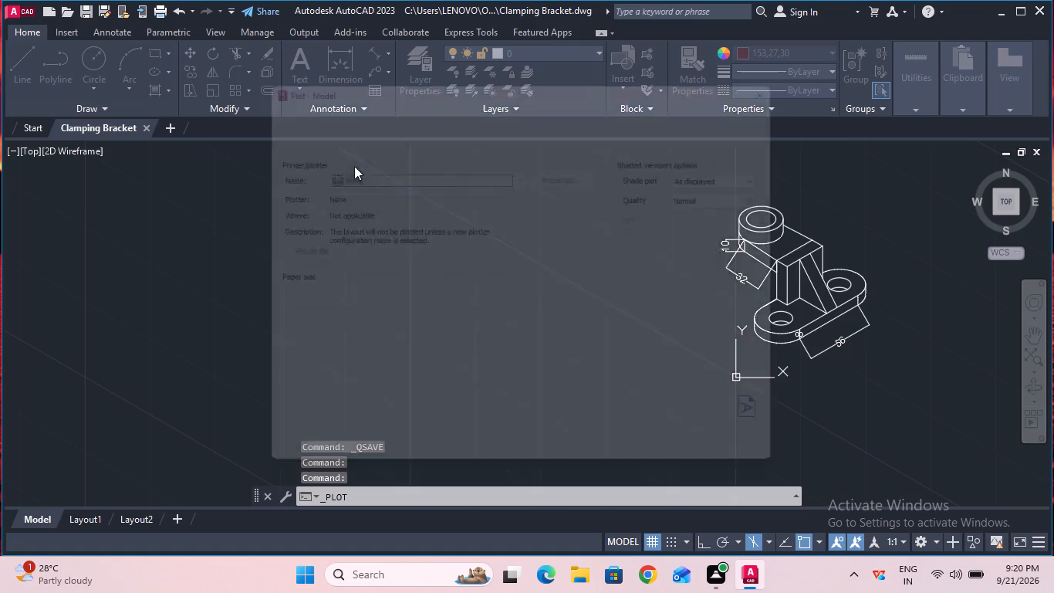
{"action": "left_click", "coordinate": [364, 298]}
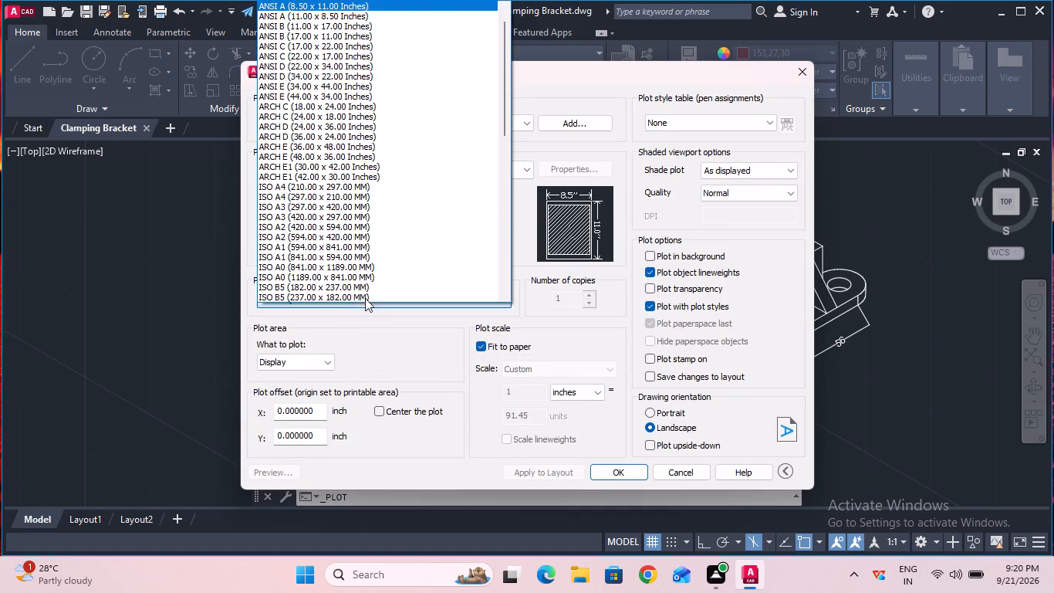
{"action": "left_click", "coordinate": [414, 192]}
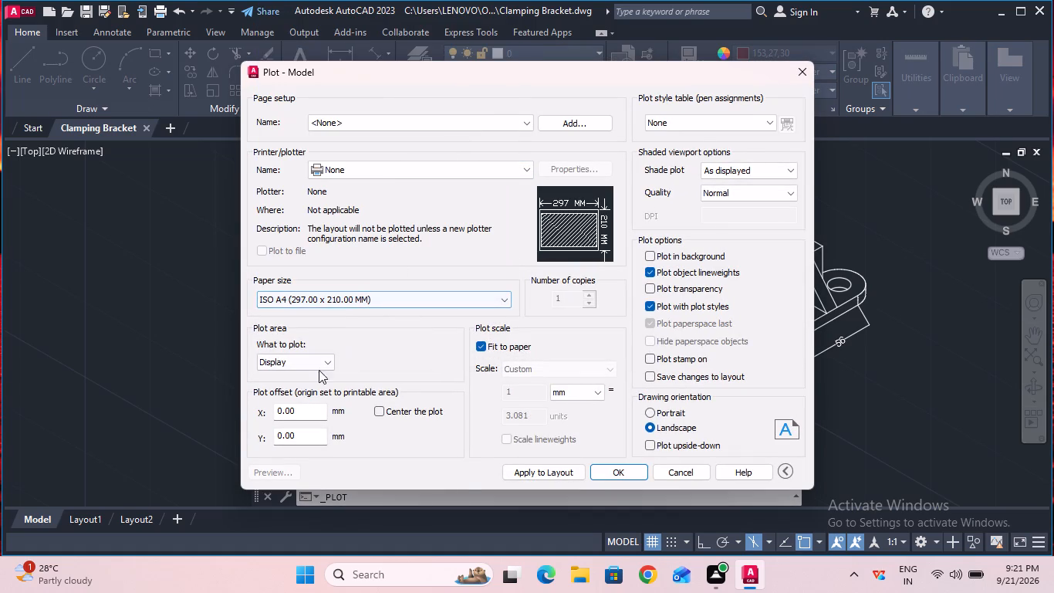
{"action": "left_click", "coordinate": [380, 412]}
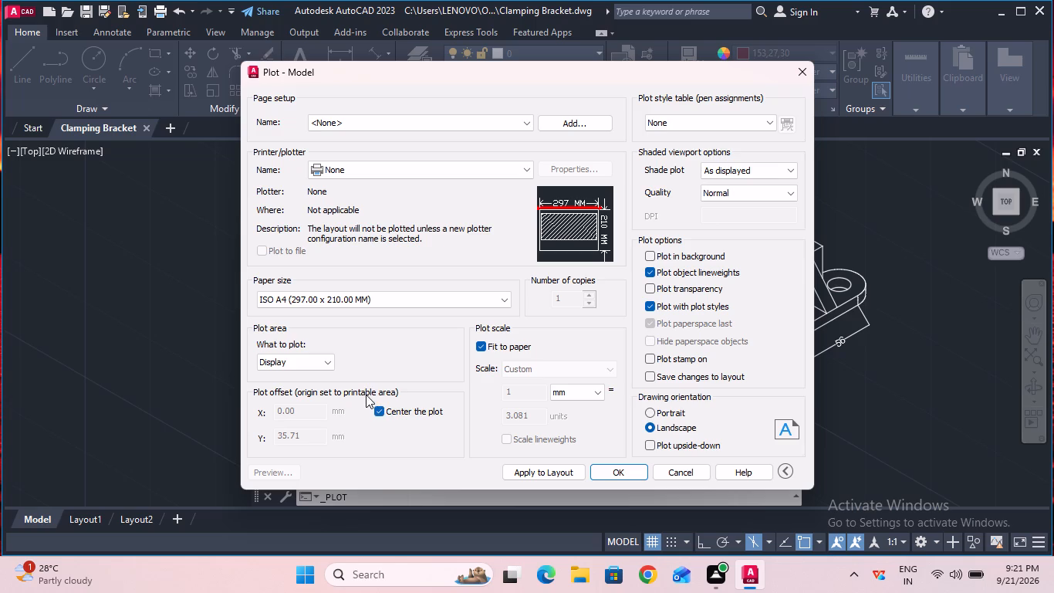
{"action": "left_click", "coordinate": [319, 358]}
{"action": "left_click", "coordinate": [323, 408]}
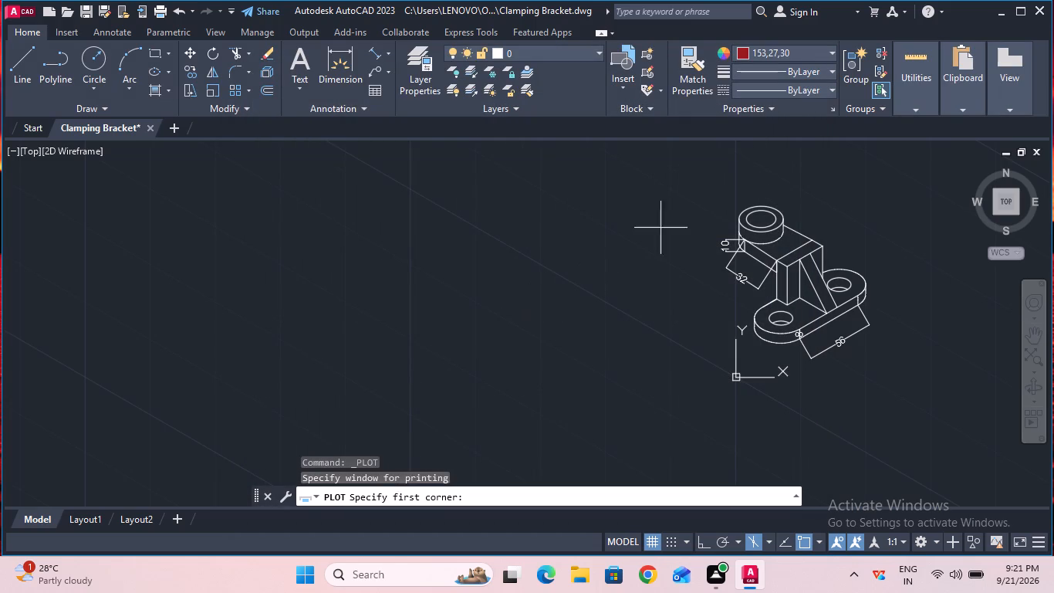
{"action": "left_click", "coordinate": [707, 182]}
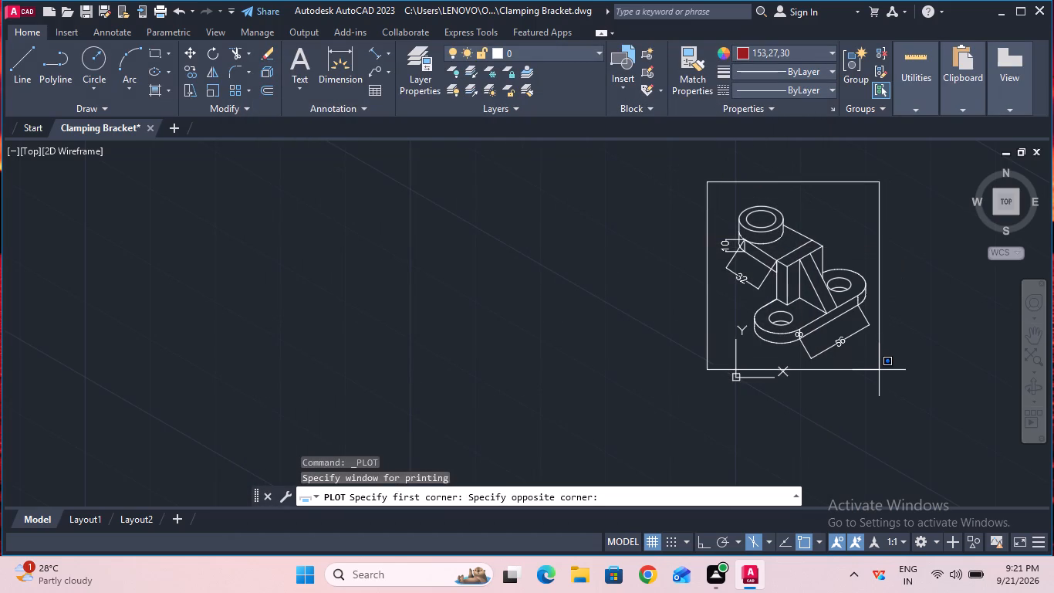
{"action": "left_click", "coordinate": [881, 377]}
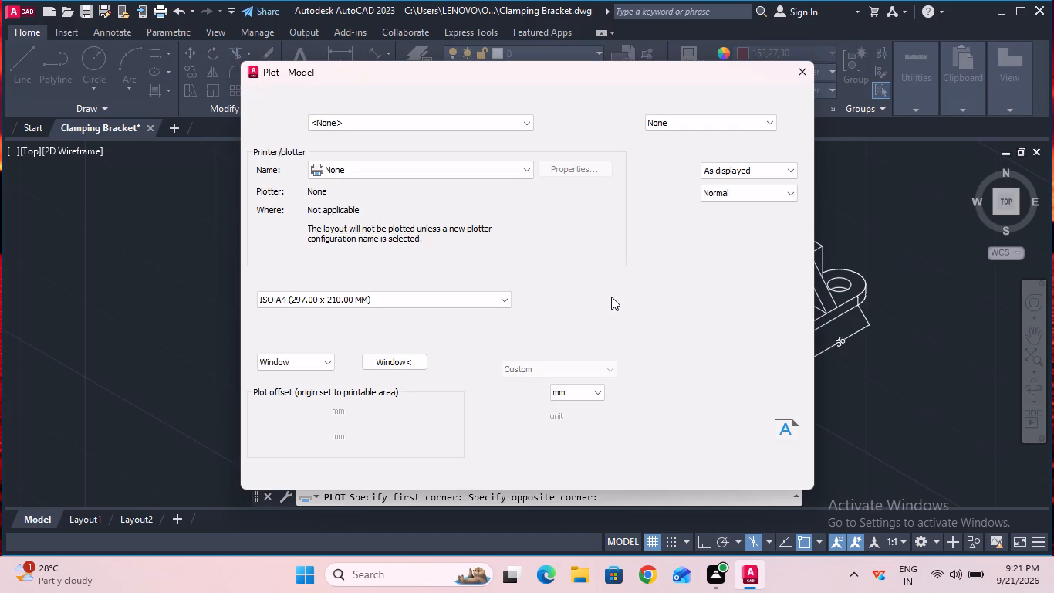
Plot with DWG To PDF.pc3 to Clamping Bracket-Model.pdf in Documents, and close the resulting PDF.
{"action": "left_click", "coordinate": [522, 168]}
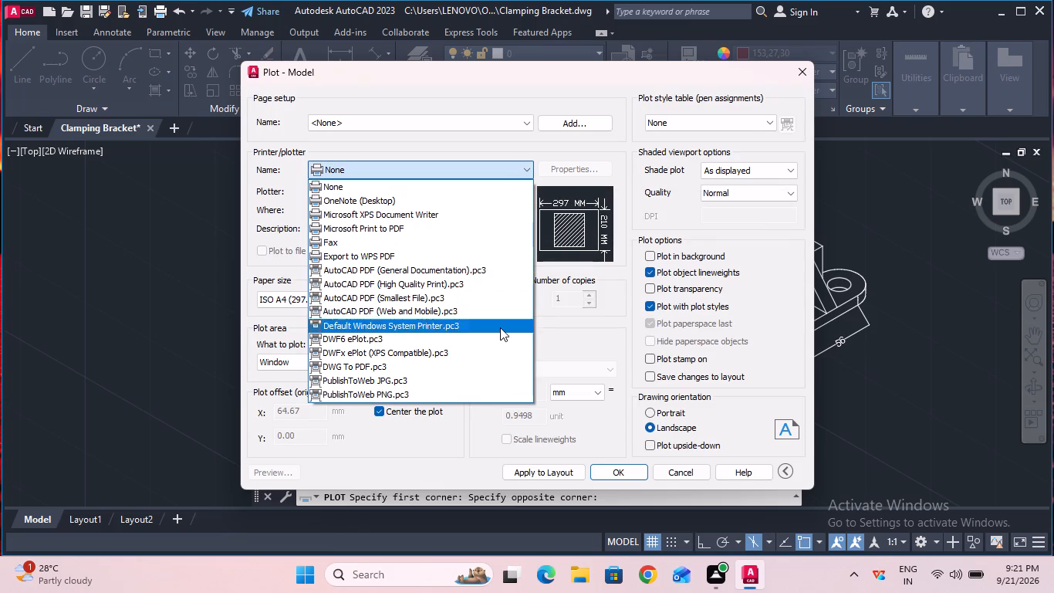
{"action": "left_click", "coordinate": [500, 370]}
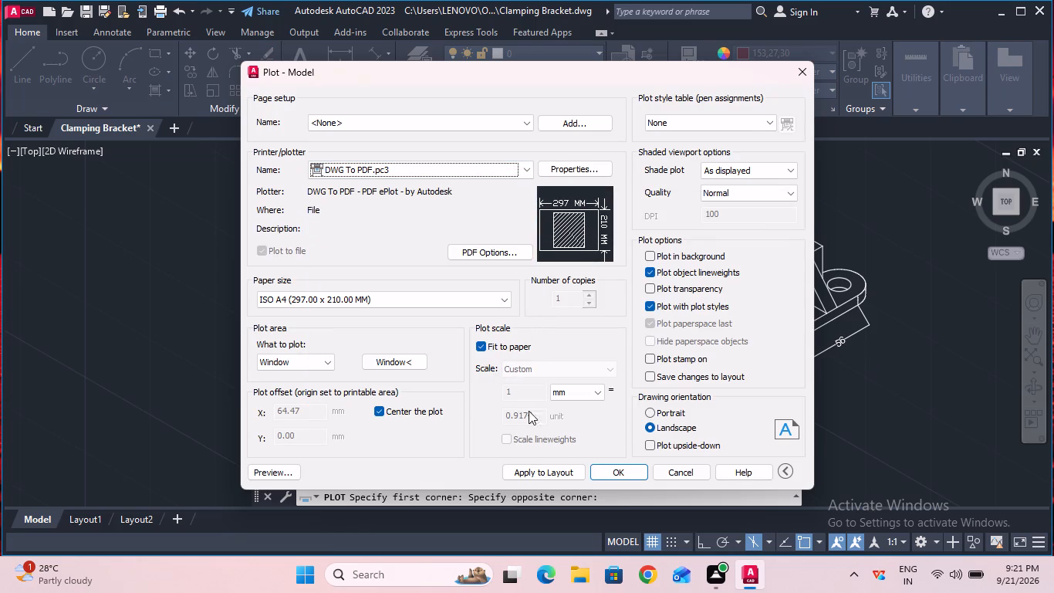
{"action": "left_click", "coordinate": [611, 465]}
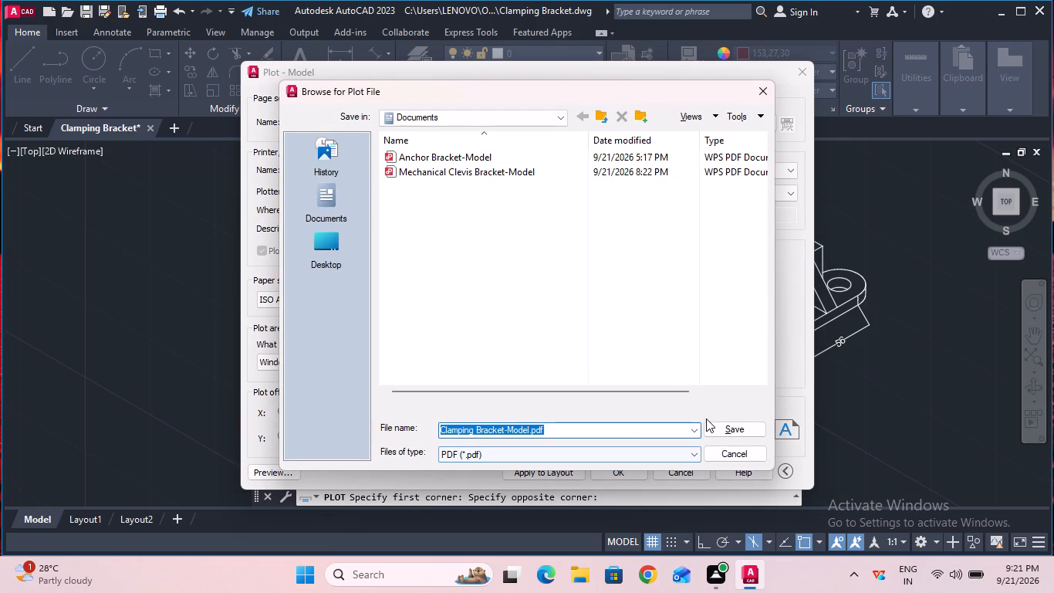
{"action": "left_click", "coordinate": [714, 422]}
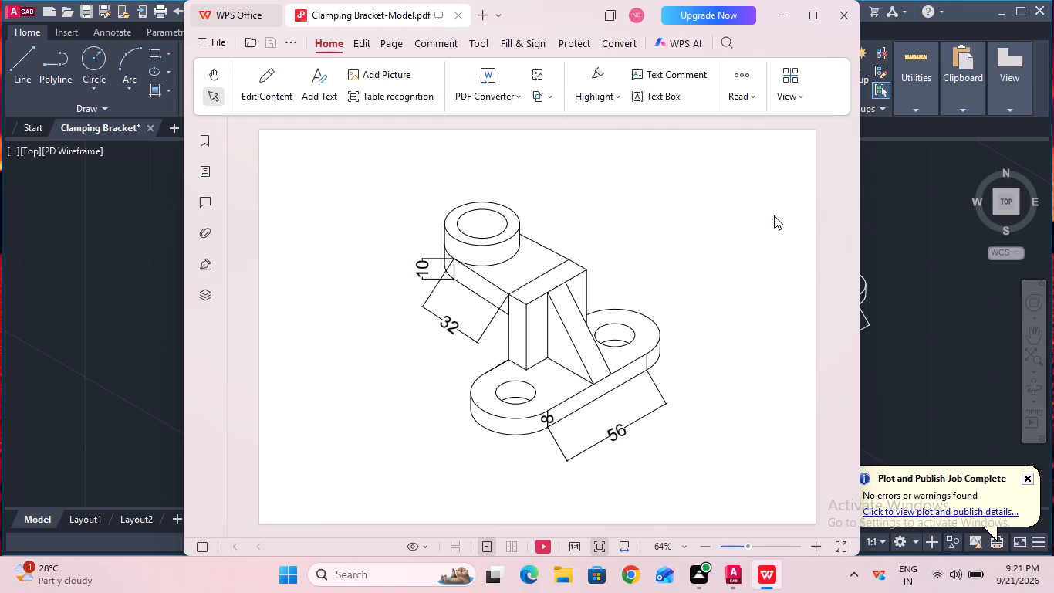
{"action": "left_click", "coordinate": [840, 5]}
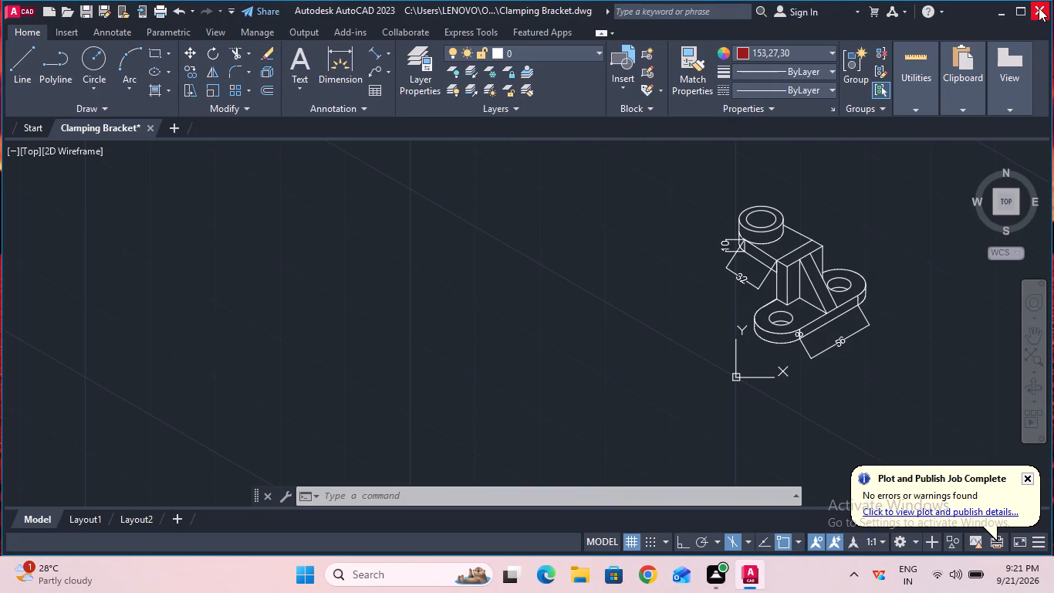
Quit AutoCAD, saving the changes to the Clamping Bracket drawing.
{"action": "left_click", "coordinate": [1039, 8]}
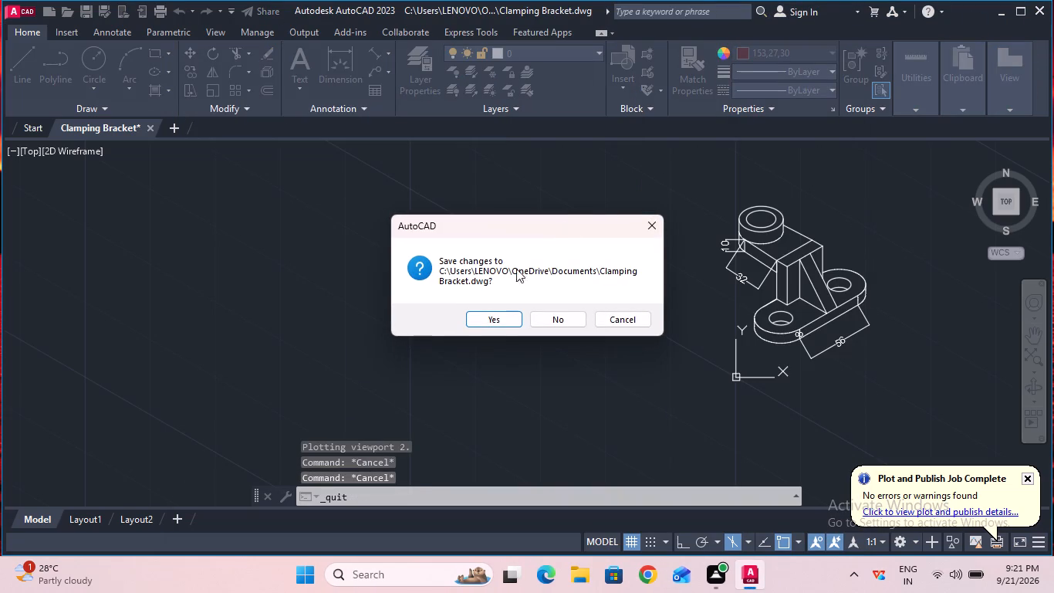
{"action": "left_click", "coordinate": [498, 310]}
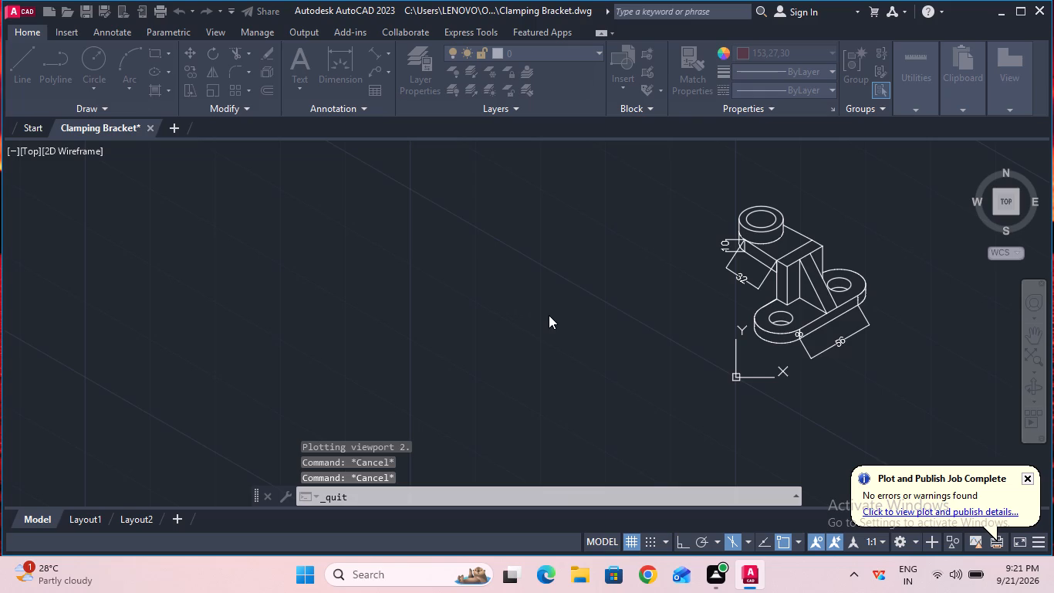